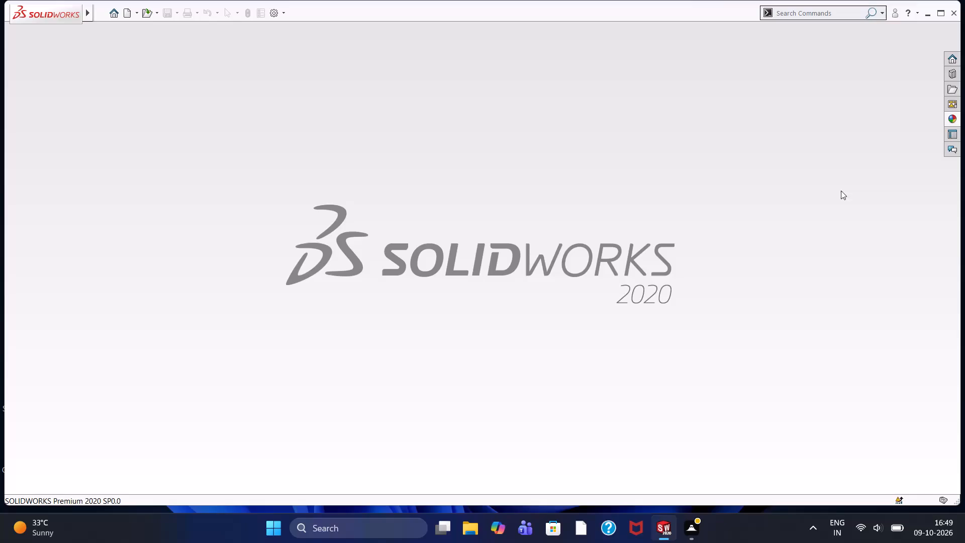
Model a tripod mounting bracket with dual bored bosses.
Create a new part document from the new document dialog.
click(127, 13)
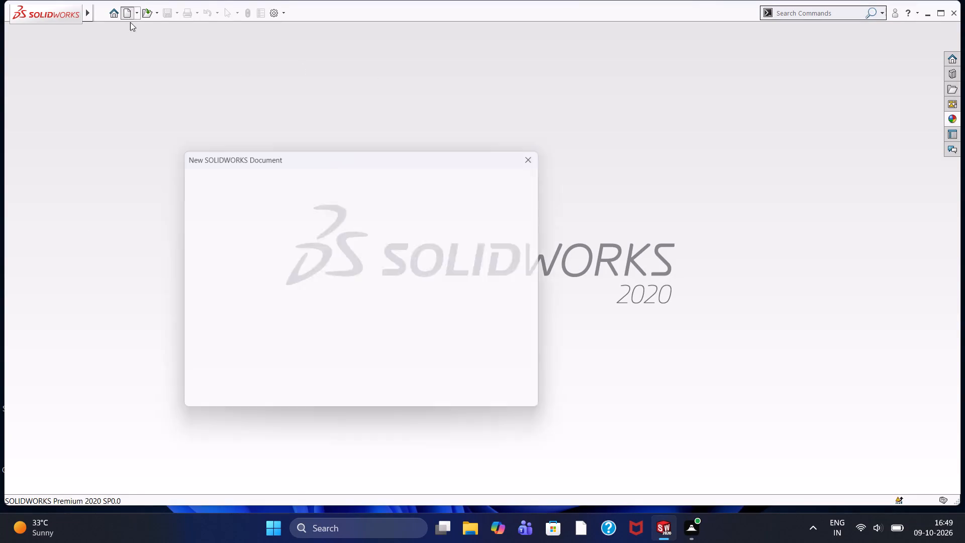
double_click(240, 241)
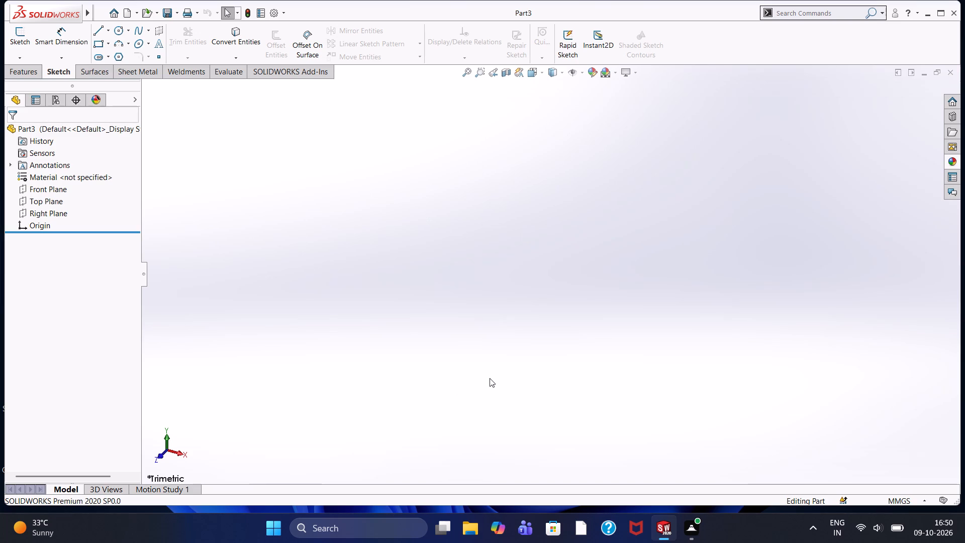
Start a new sketch on the Top Plane of the empty part and leave the plane deselected.
click(41, 198)
click(49, 184)
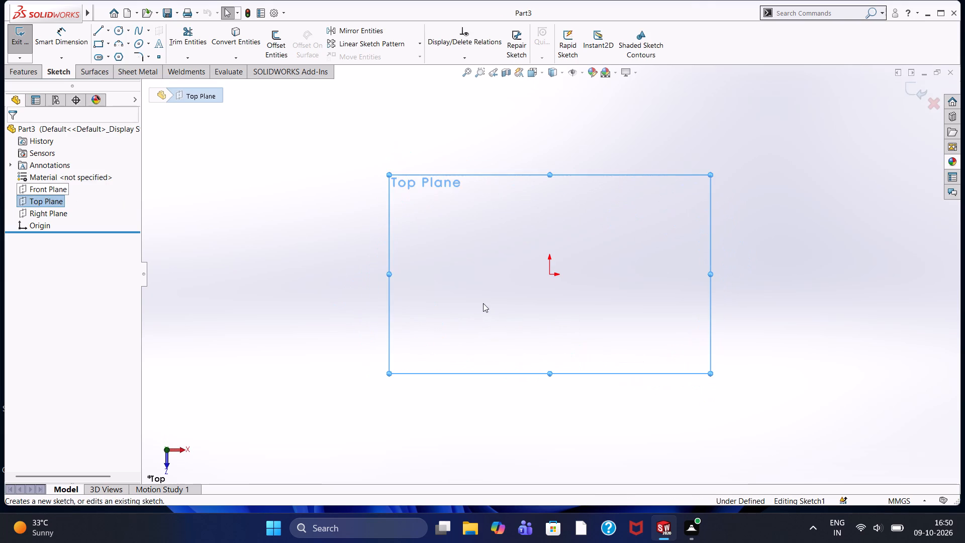
click(482, 303)
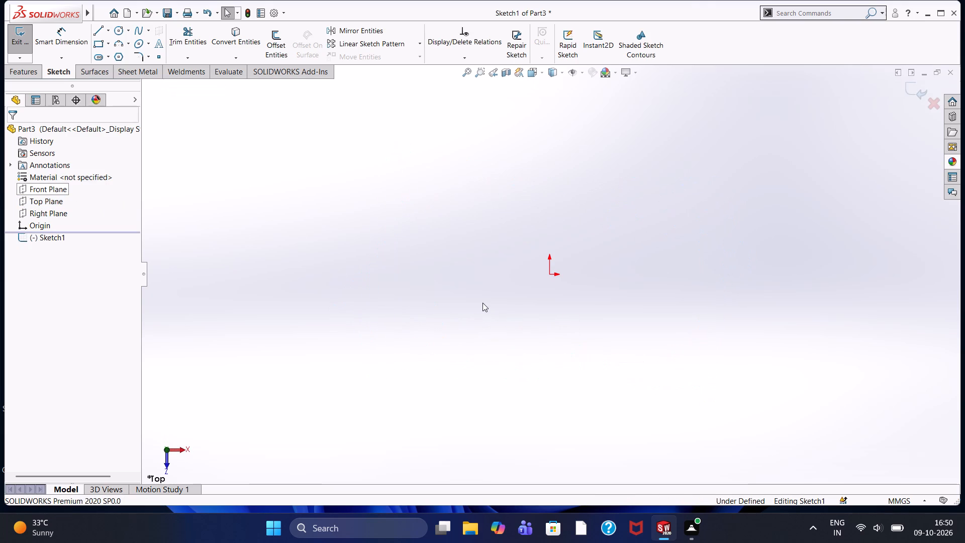
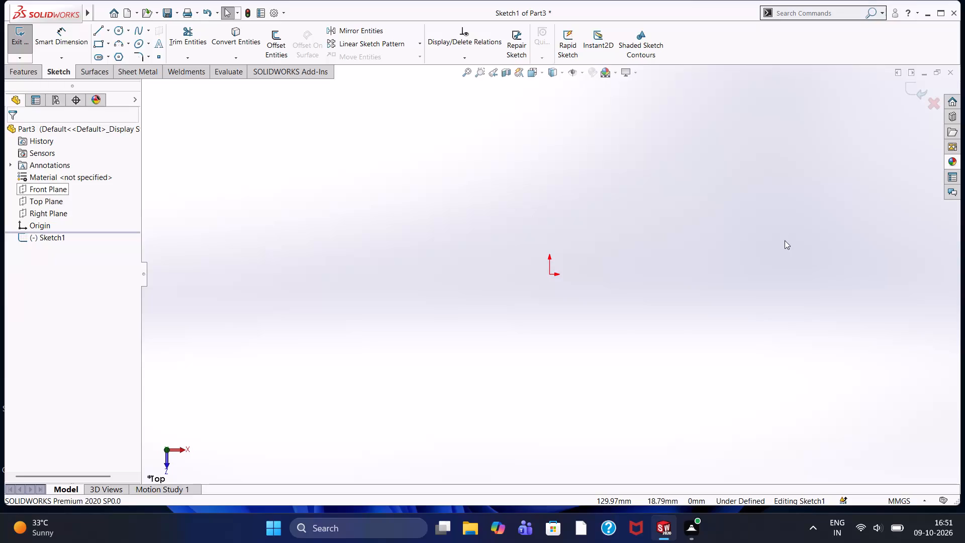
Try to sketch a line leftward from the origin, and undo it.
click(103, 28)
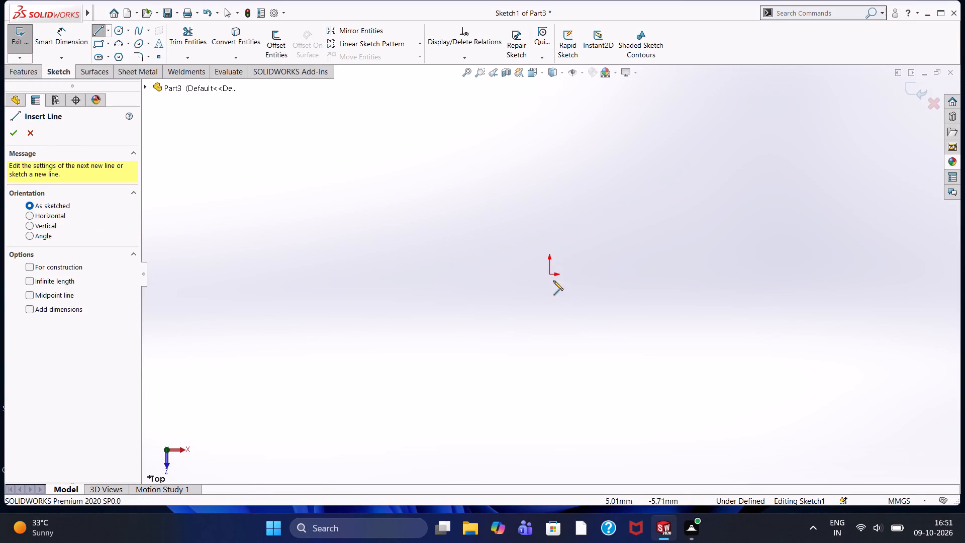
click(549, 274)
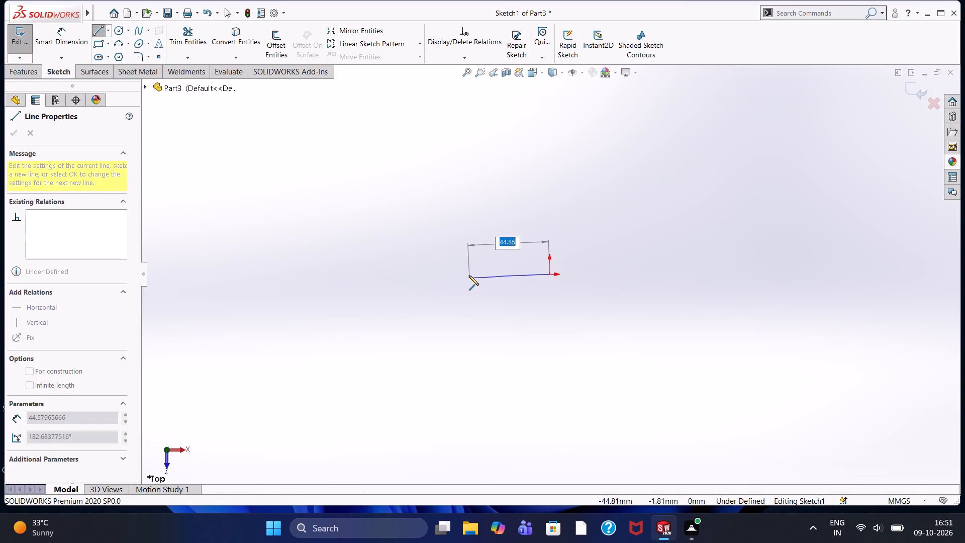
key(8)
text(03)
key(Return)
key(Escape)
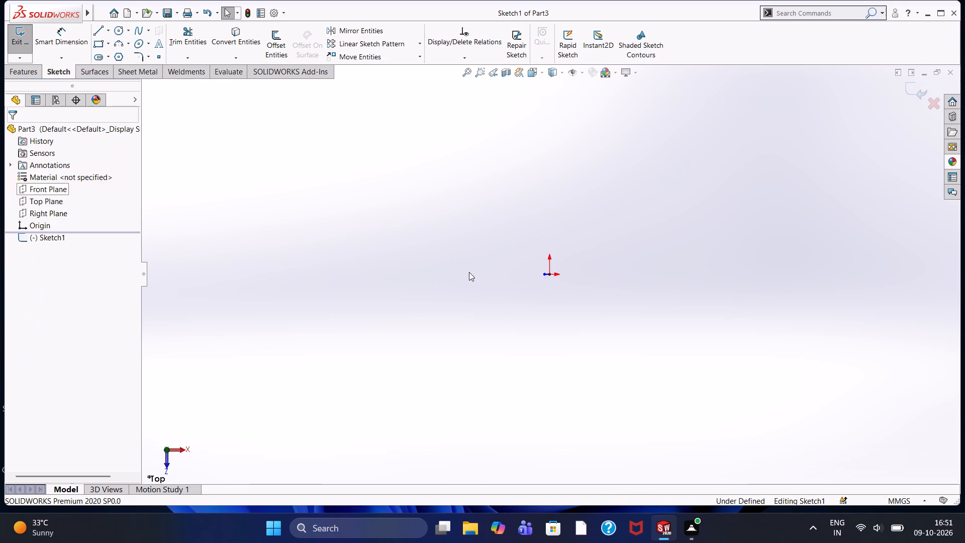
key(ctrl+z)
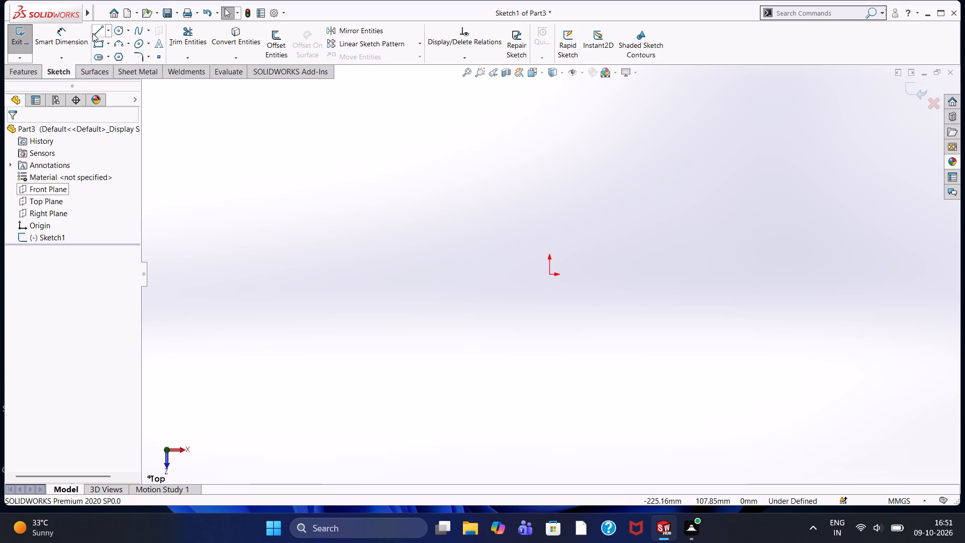
Sketch an 80 mm horizontal line running left from the origin.
click(92, 33)
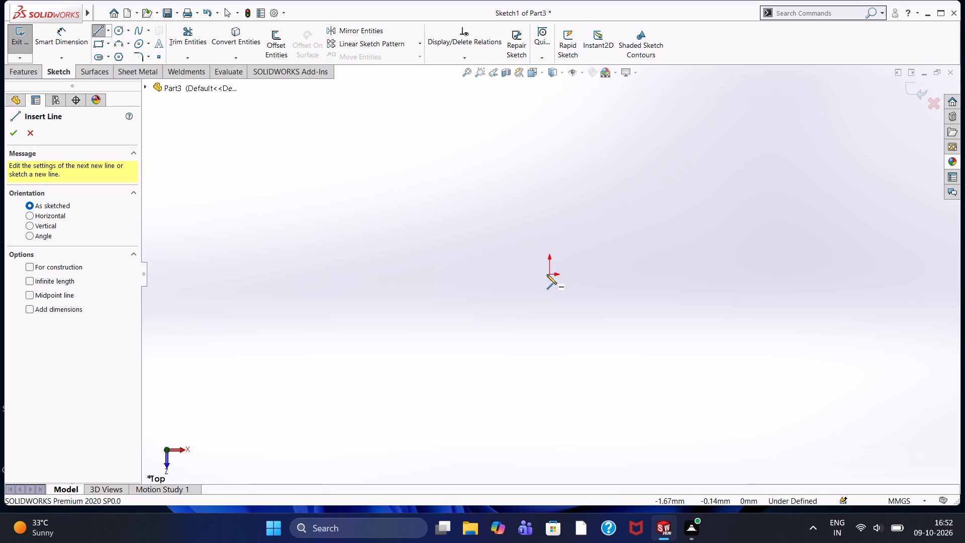
click(548, 274)
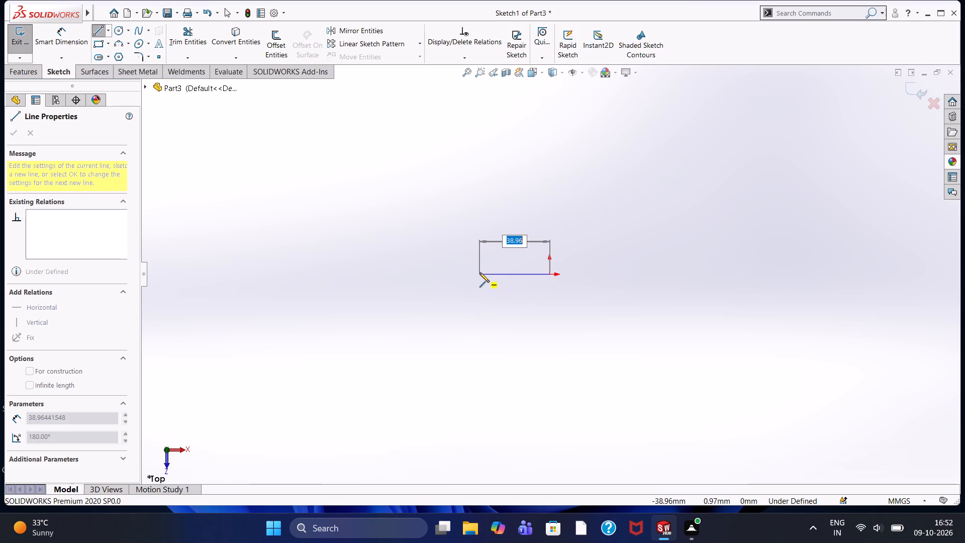
text(80)
key(Return)
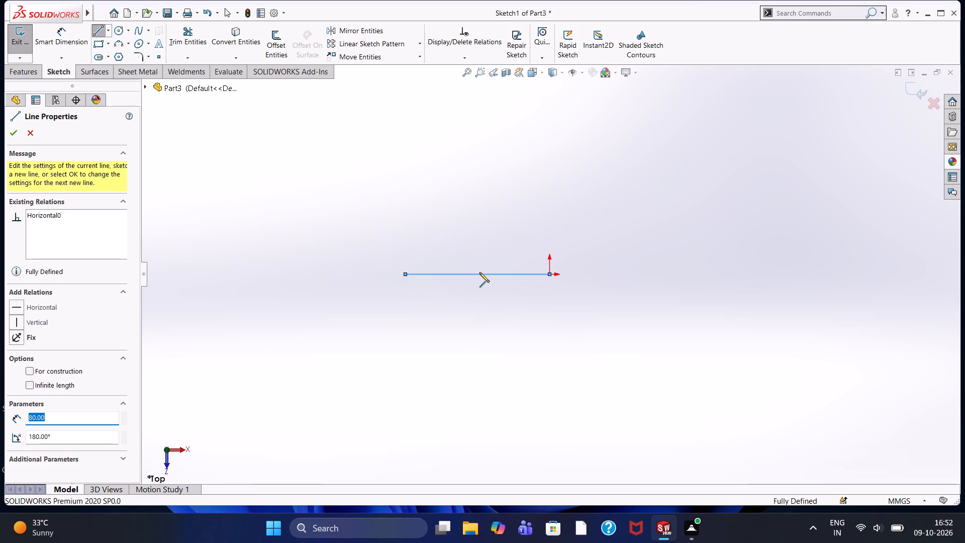
key(Escape)
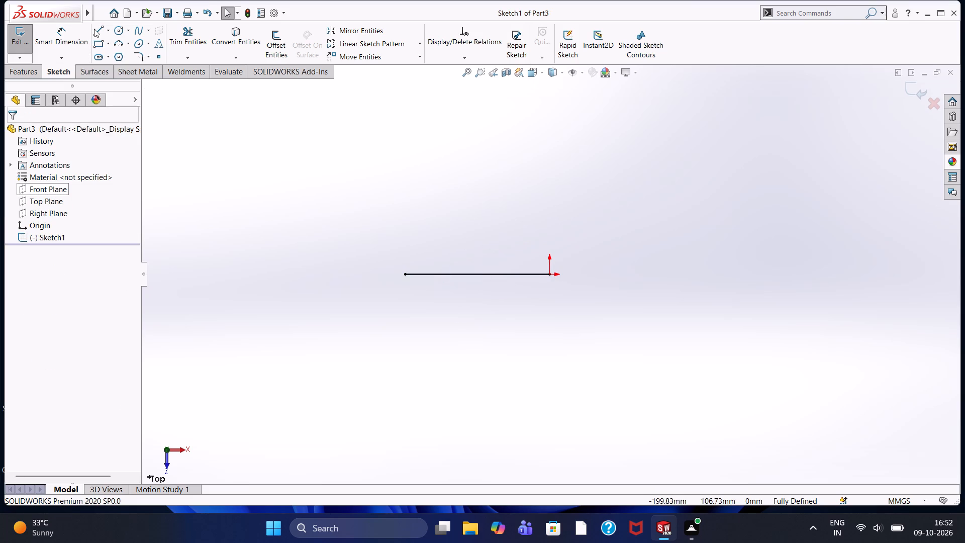
Sketch a 35 mm horizontal line running right from the origin.
click(94, 29)
click(549, 274)
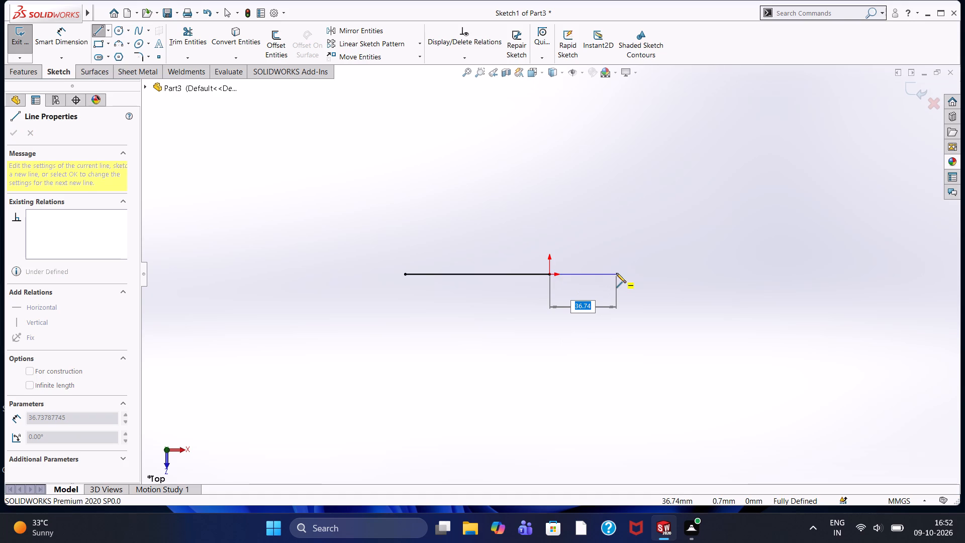
text(35)
key(Return)
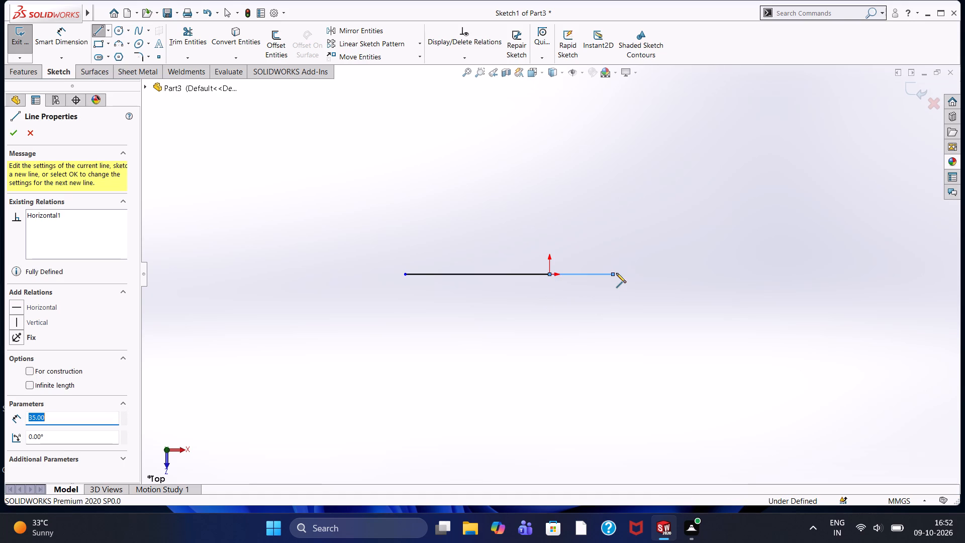
key(Escape)
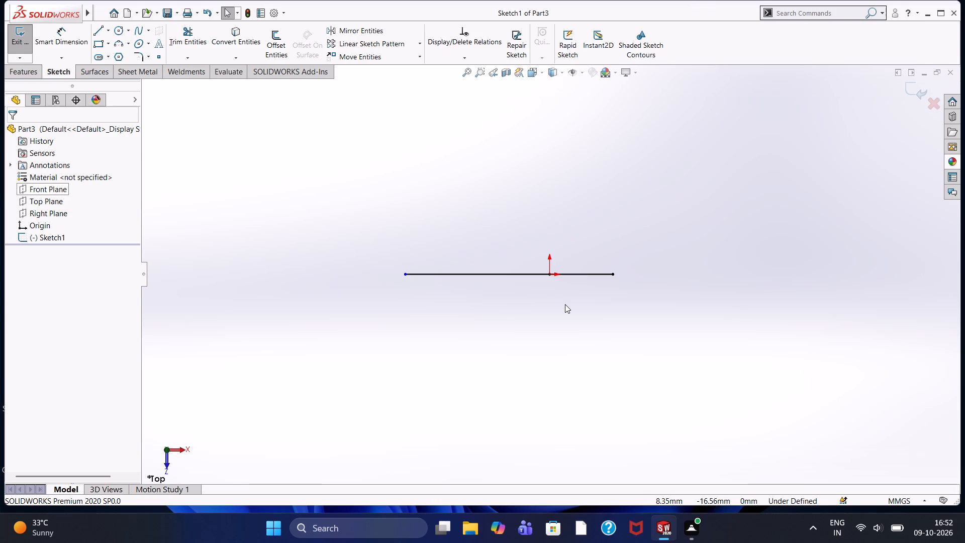
Draw a 9 mm vertical centerline downward from the left end of the 80 mm line.
click(108, 28)
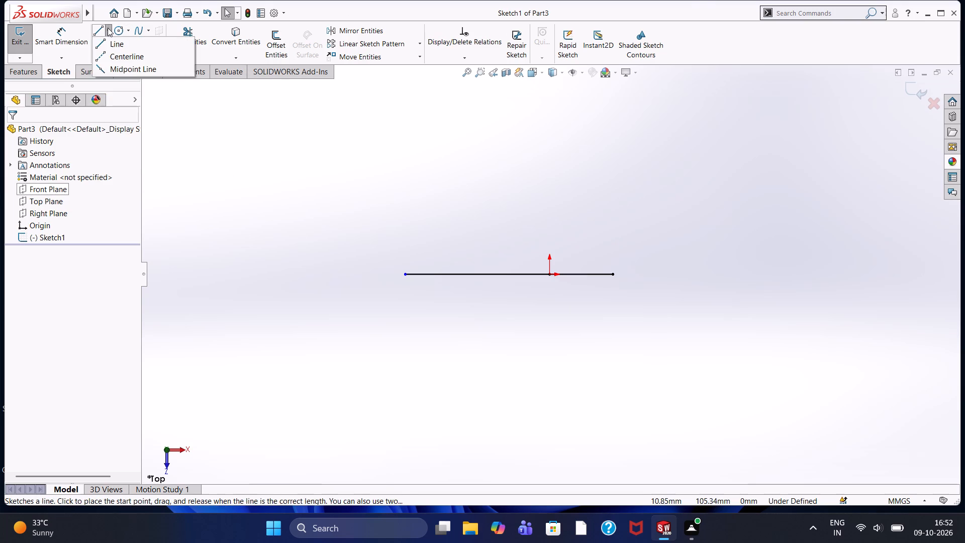
click(119, 58)
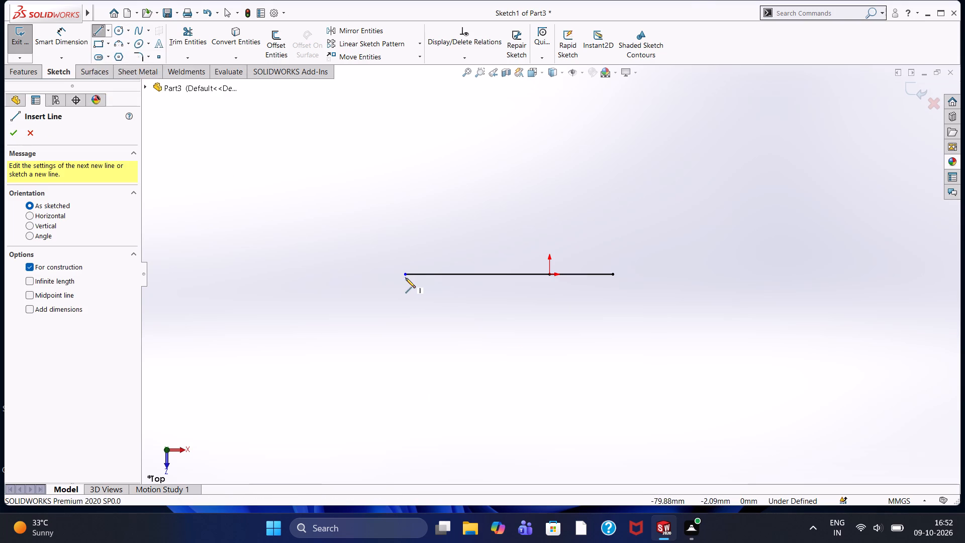
click(405, 277)
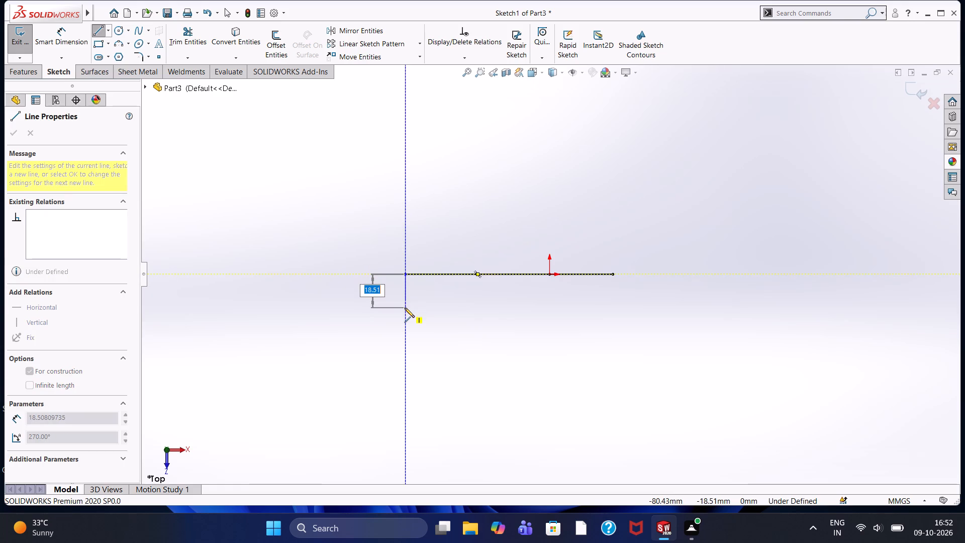
key(9)
key(Return)
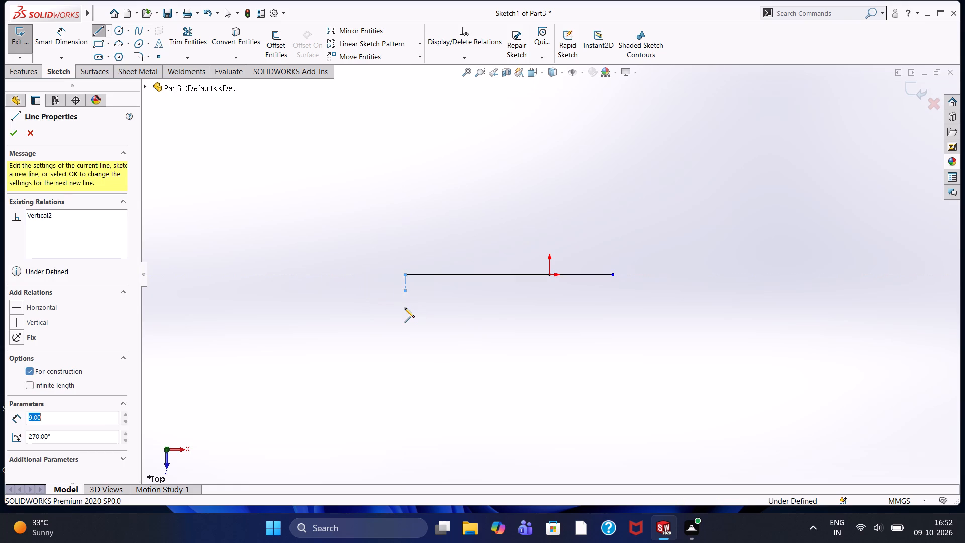
key(Escape)
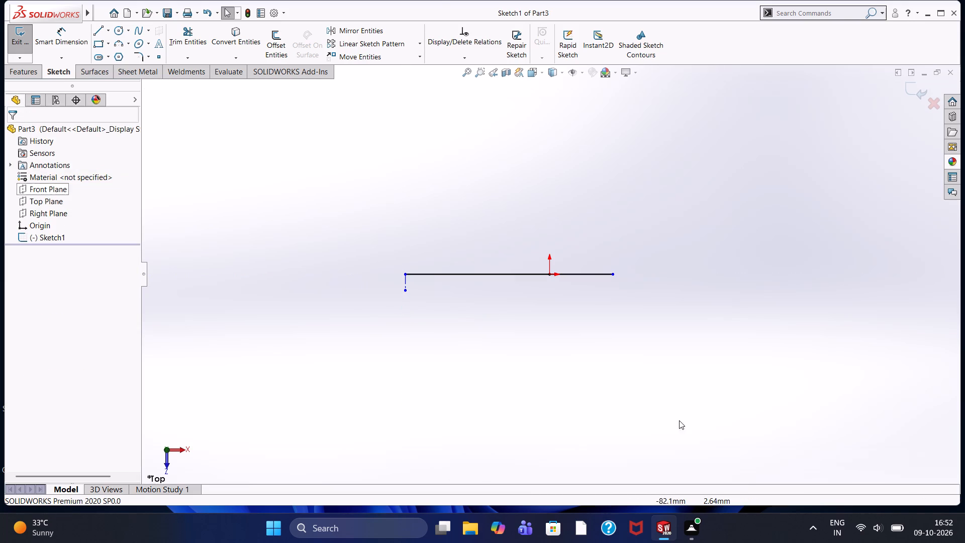
Sketch an 18 mm diameter circle centred on the lower end of the 9 mm centerline.
click(120, 30)
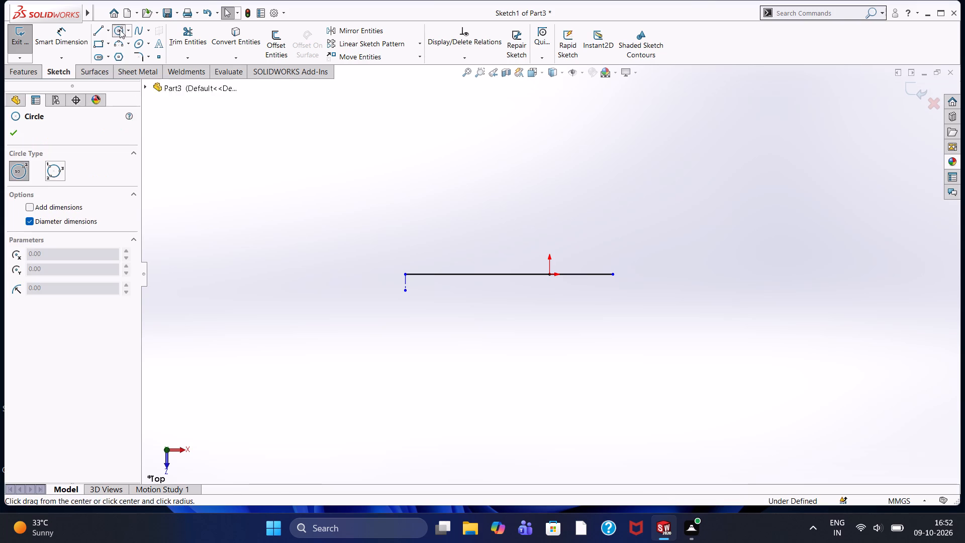
click(406, 291)
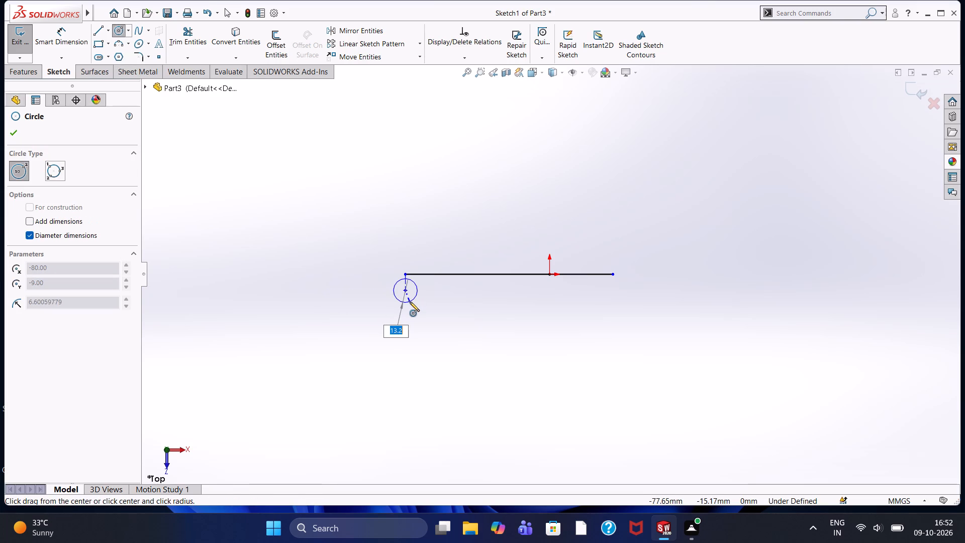
text(18)
key(Return)
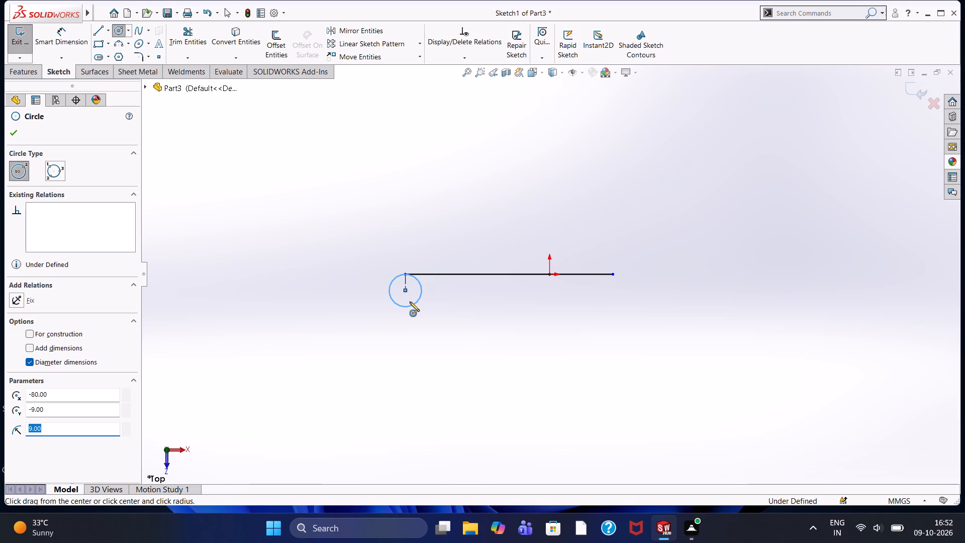
key(Escape)
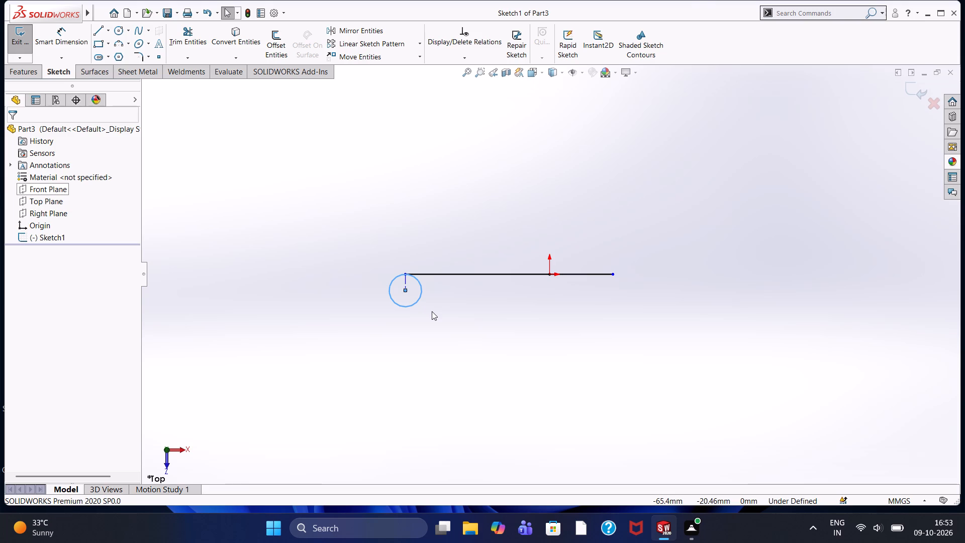
Sketch a 735 mm vertical solid line downward from the circle's centre and end the line chain.
scroll(432, 311, down, 1)
scroll(376, 293, down, 2)
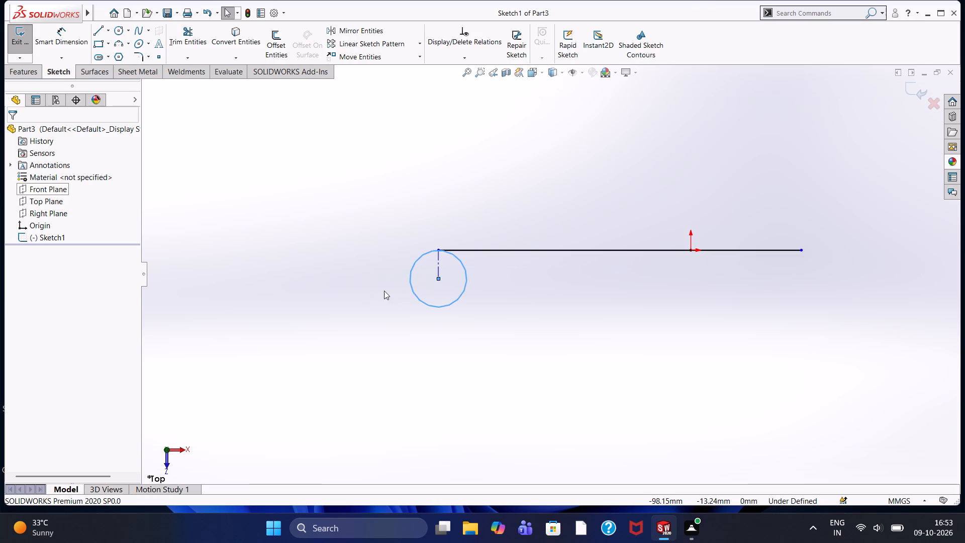
scroll(415, 276, up, 2)
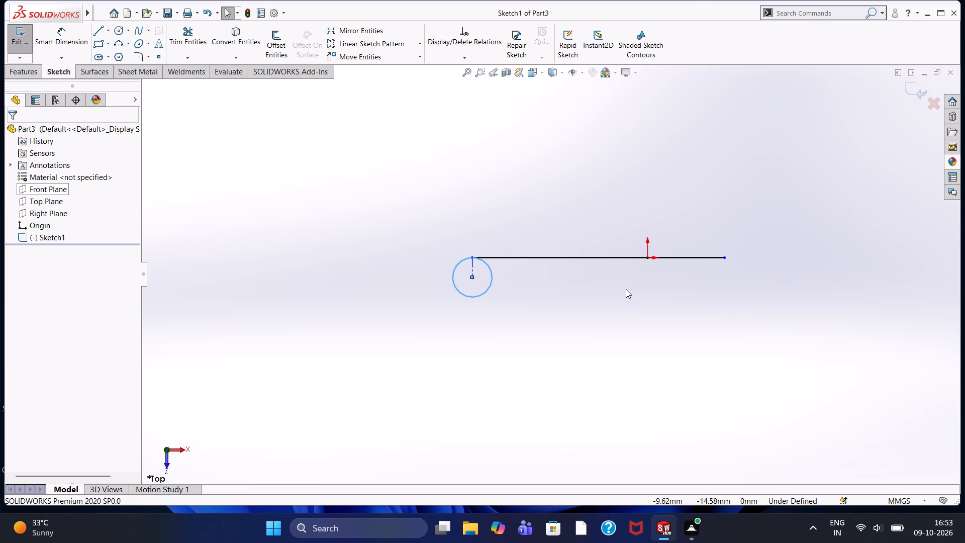
scroll(637, 290, up, 3)
scroll(458, 251, down, 3)
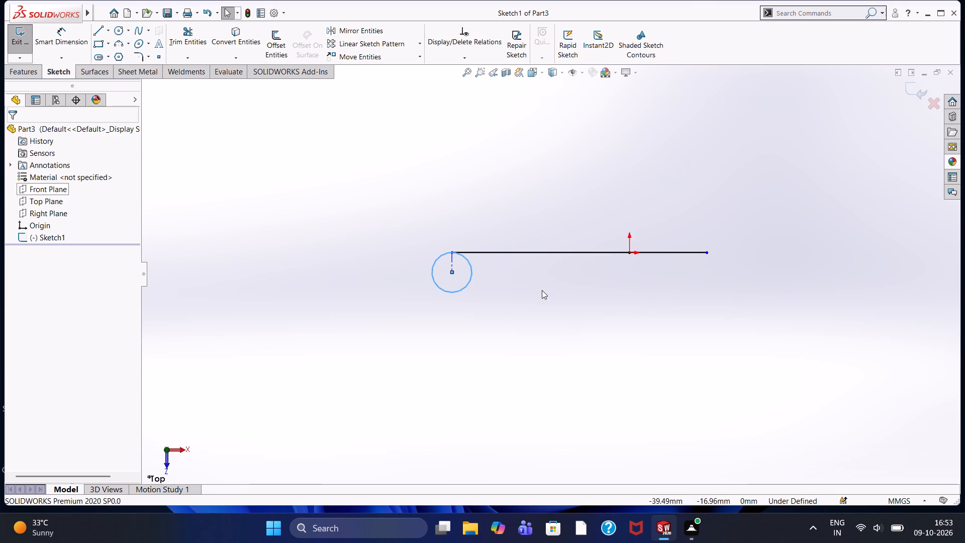
scroll(542, 289, down, 2)
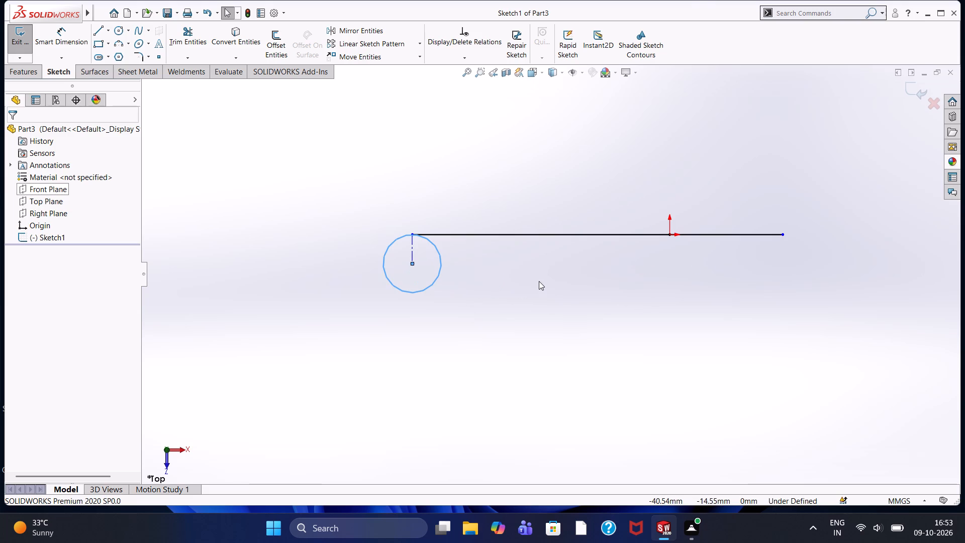
click(111, 30)
click(112, 41)
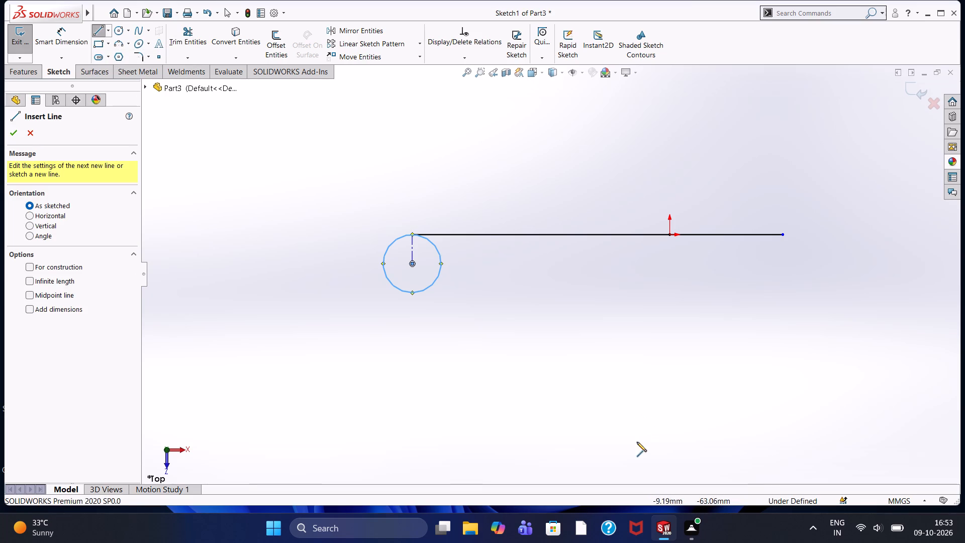
click(411, 264)
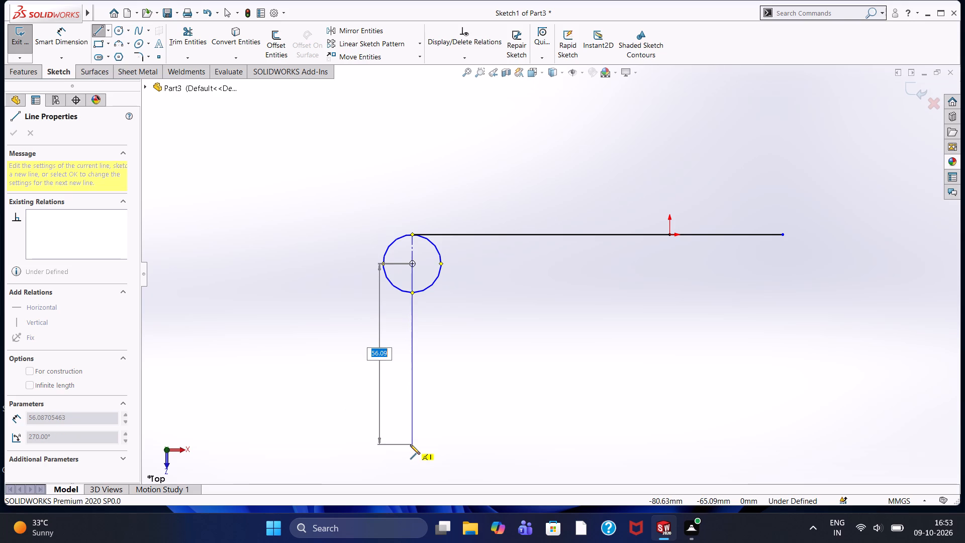
middle_click(410, 444)
scroll(410, 444, up, 2)
scroll(472, 455, down, 2)
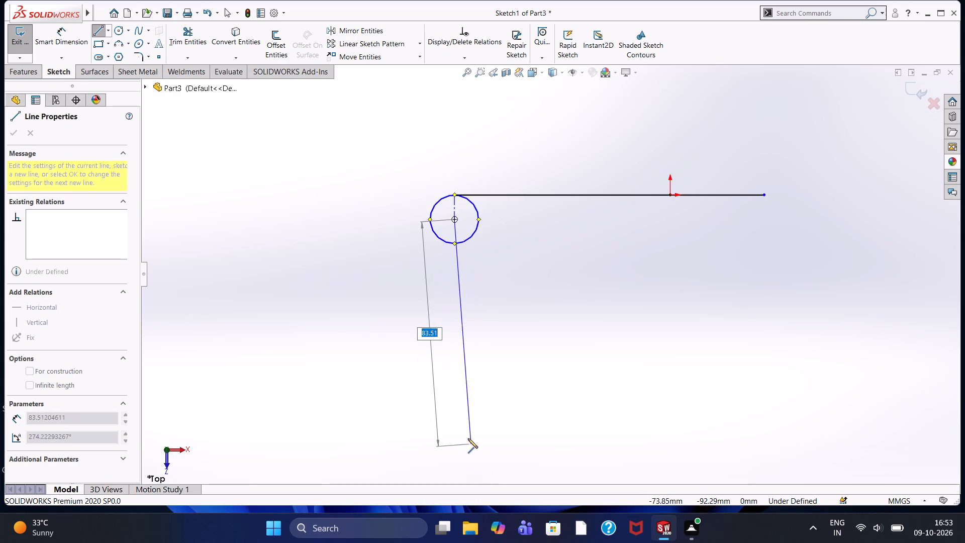
scroll(468, 438, down, 1)
scroll(461, 427, up, 3)
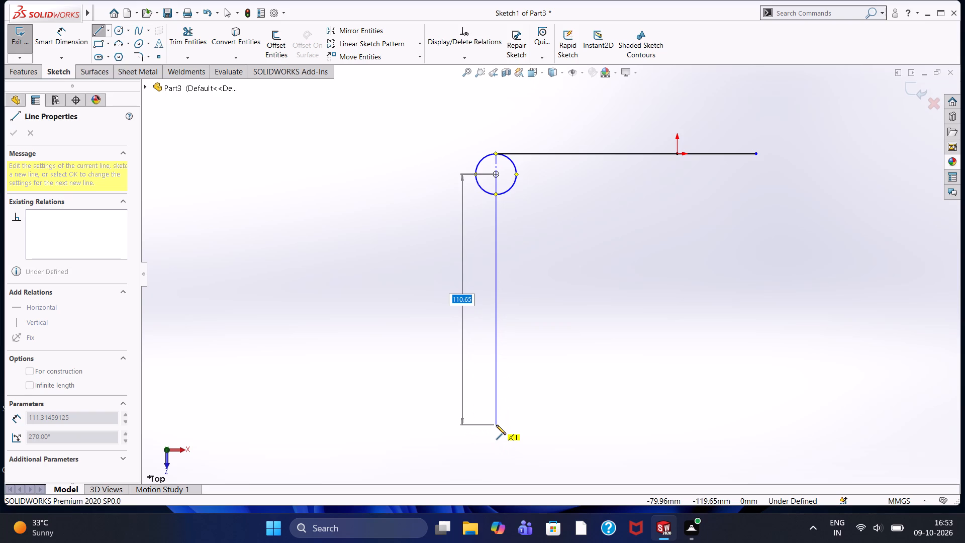
text(735)
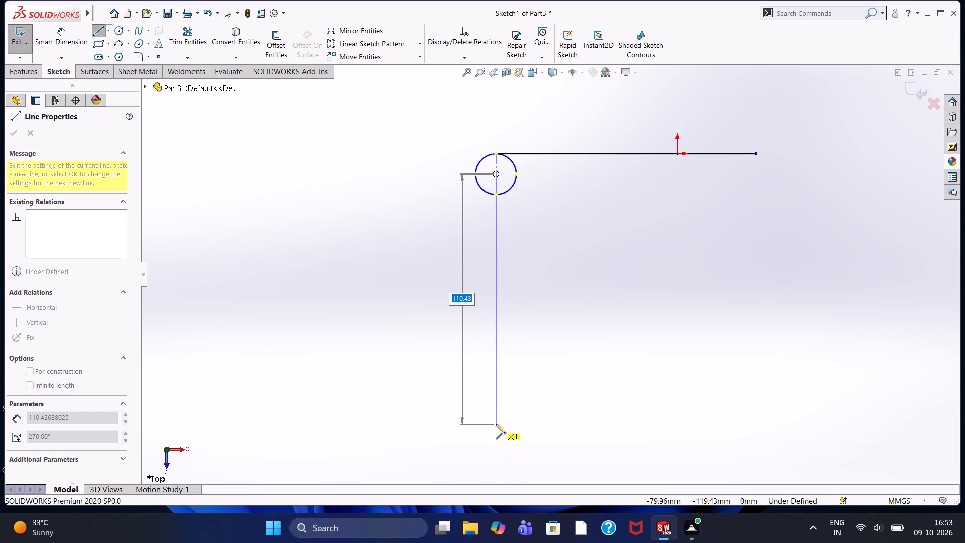
text(735)
key(Return)
right_click(539, 381)
click(547, 388)
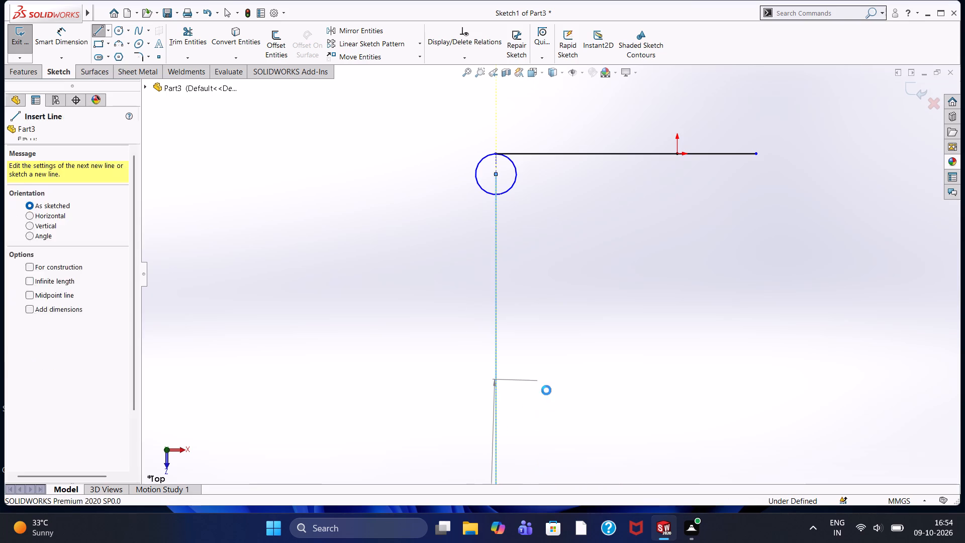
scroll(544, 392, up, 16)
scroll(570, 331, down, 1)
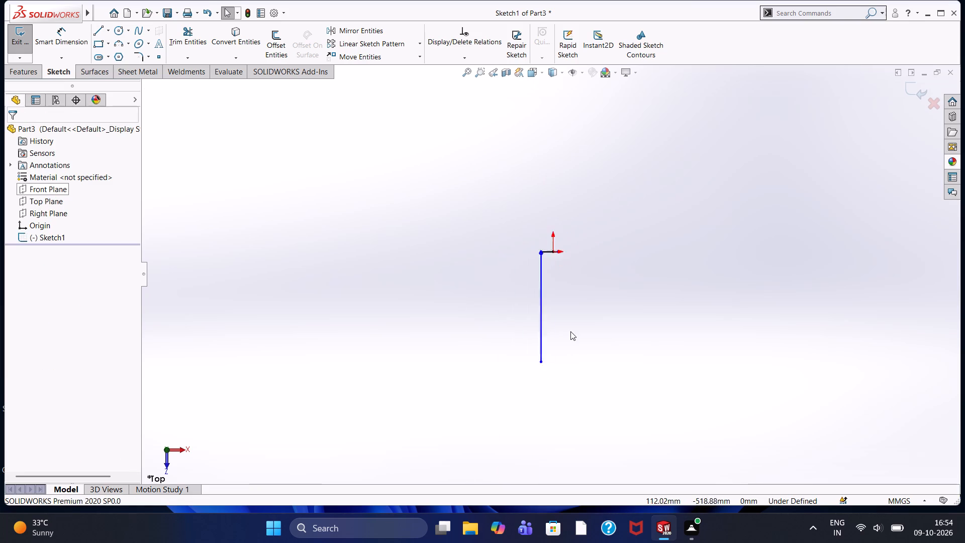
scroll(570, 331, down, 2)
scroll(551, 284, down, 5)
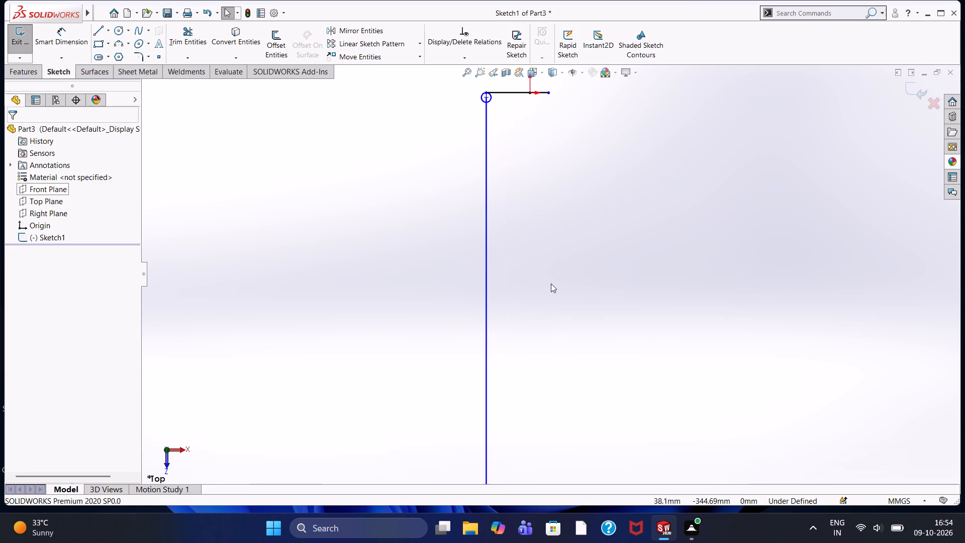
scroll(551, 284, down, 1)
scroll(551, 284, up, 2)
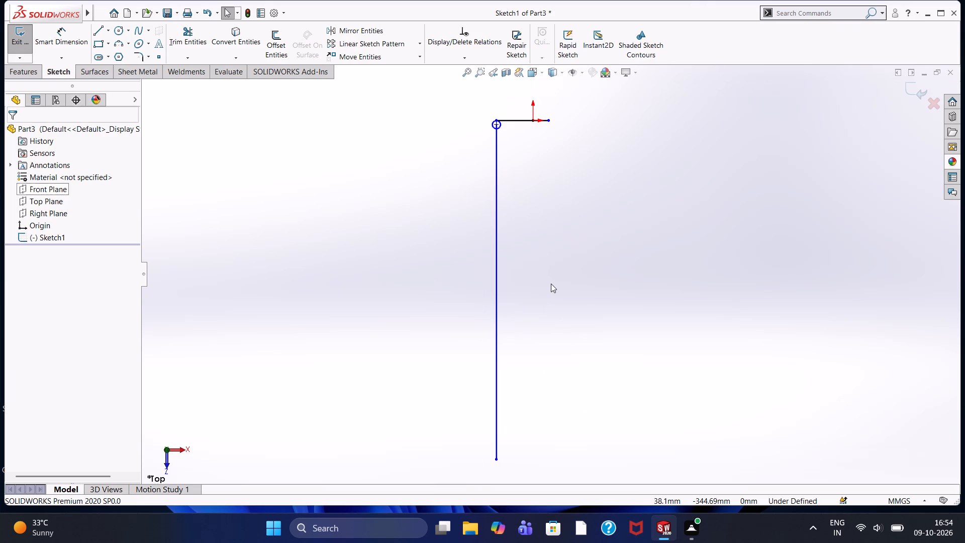
Undo the 735 mm vertical line drawn from the circle's centre.
key(ctrl+z)
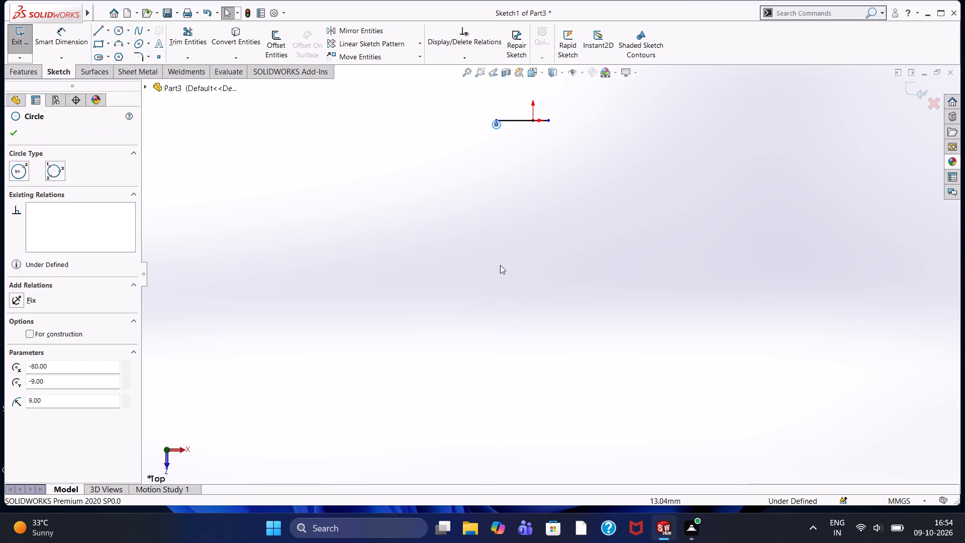
Sketch a 73.5 mm vertical solid line downward from the 18 mm circle's centre and end the line chain.
scroll(500, 154, down, 3)
scroll(526, 98, down, 4)
scroll(520, 123, up, 1)
scroll(519, 127, down, 3)
scroll(553, 318, up, 2)
scroll(522, 287, down, 1)
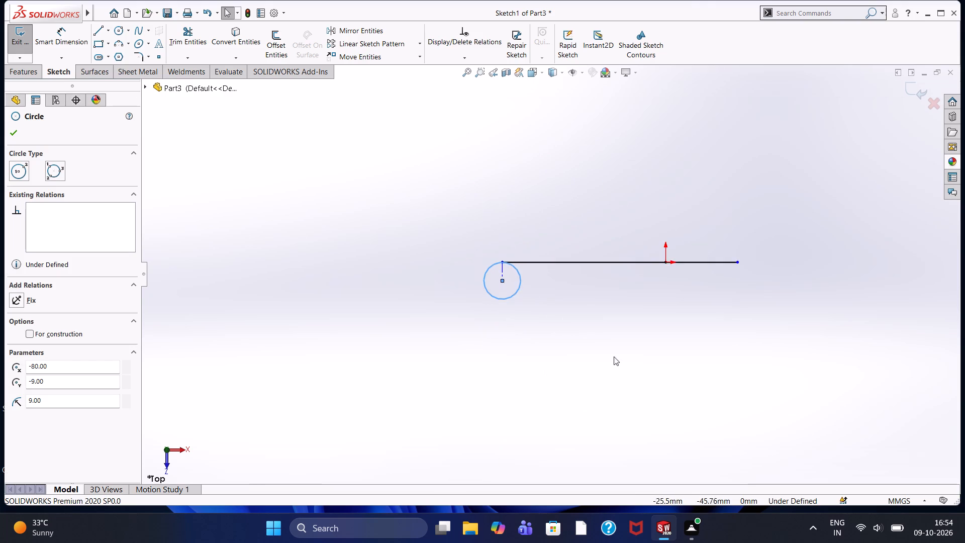
scroll(604, 346, up, 2)
scroll(656, 341, up, 3)
scroll(592, 279, down, 6)
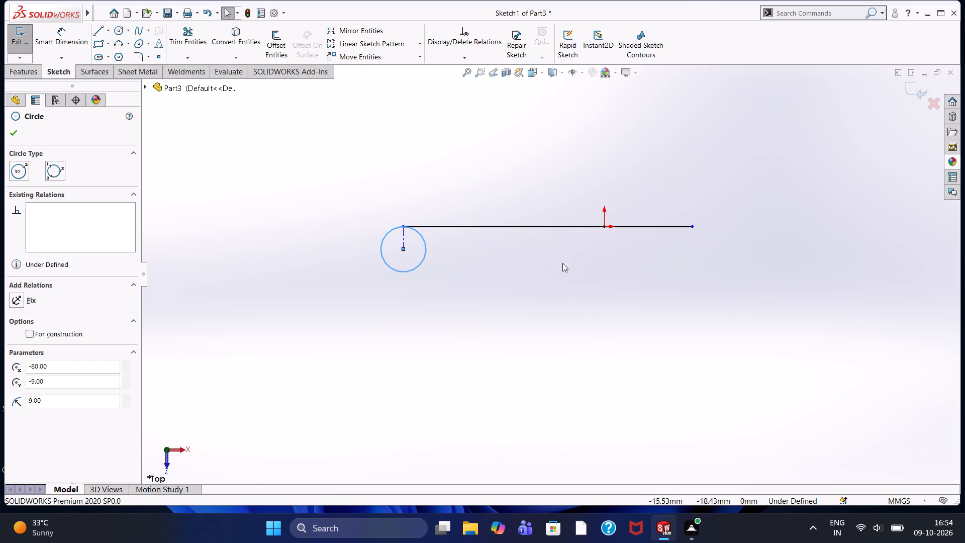
click(93, 32)
click(404, 250)
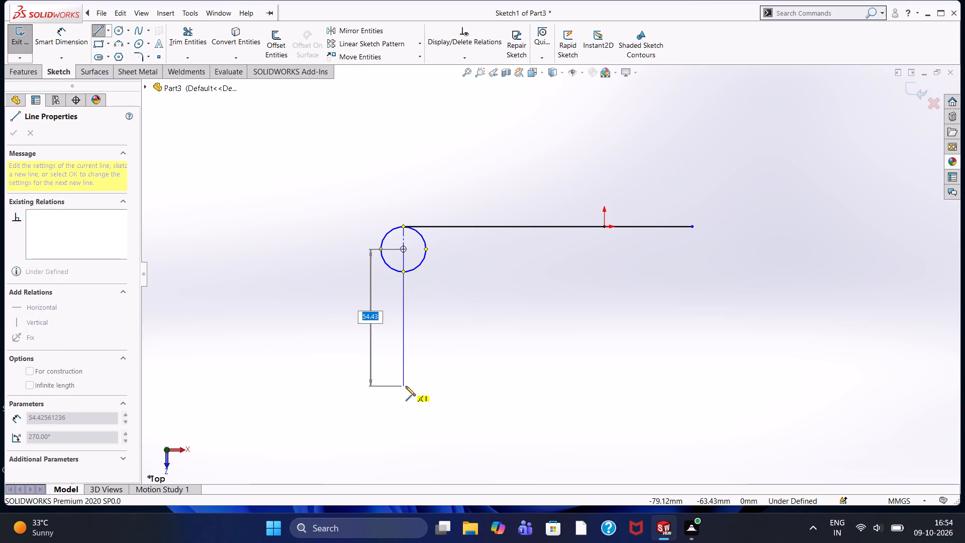
text(73.5)
key(Return)
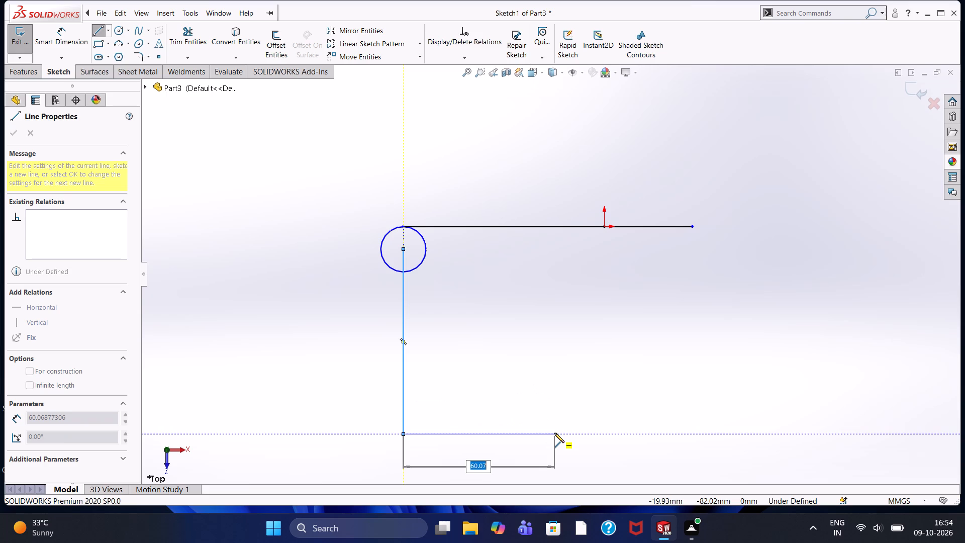
key(Escape)
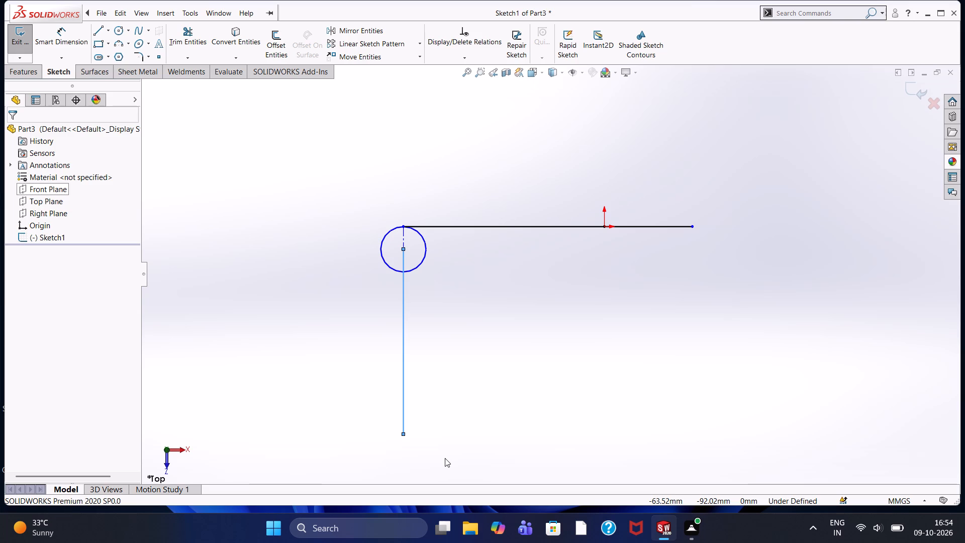
Draw a horizontal centerline about 139 mm long running right from the lower end of the 73.5 mm line.
click(108, 33)
click(127, 55)
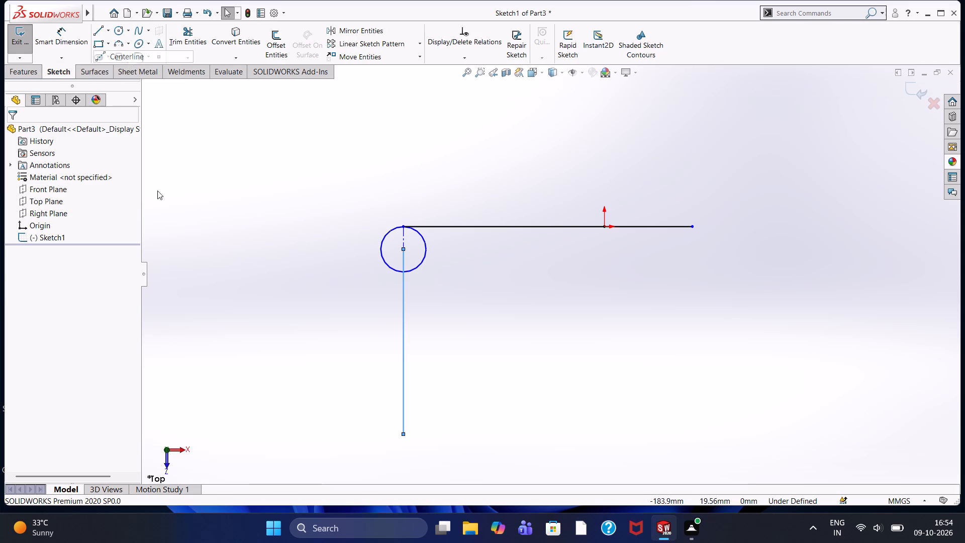
click(404, 436)
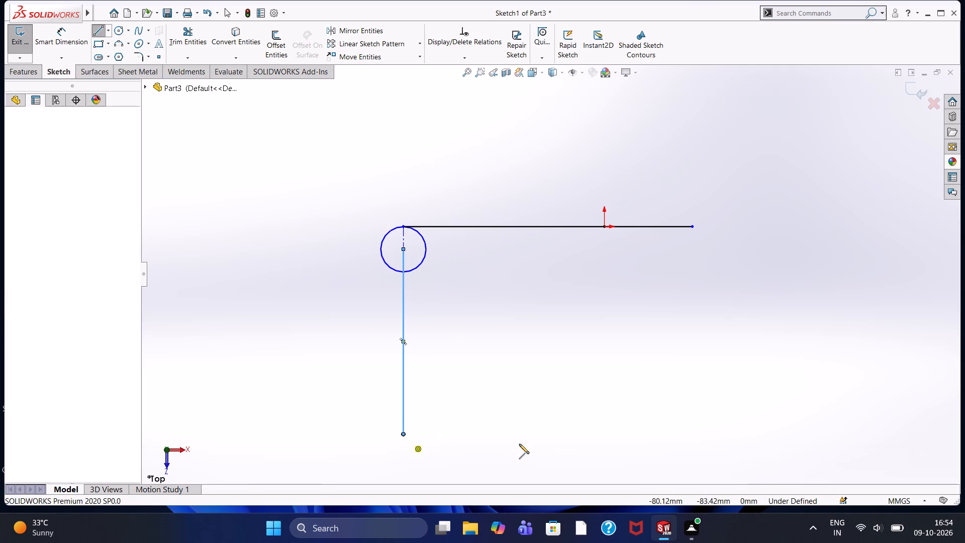
click(753, 435)
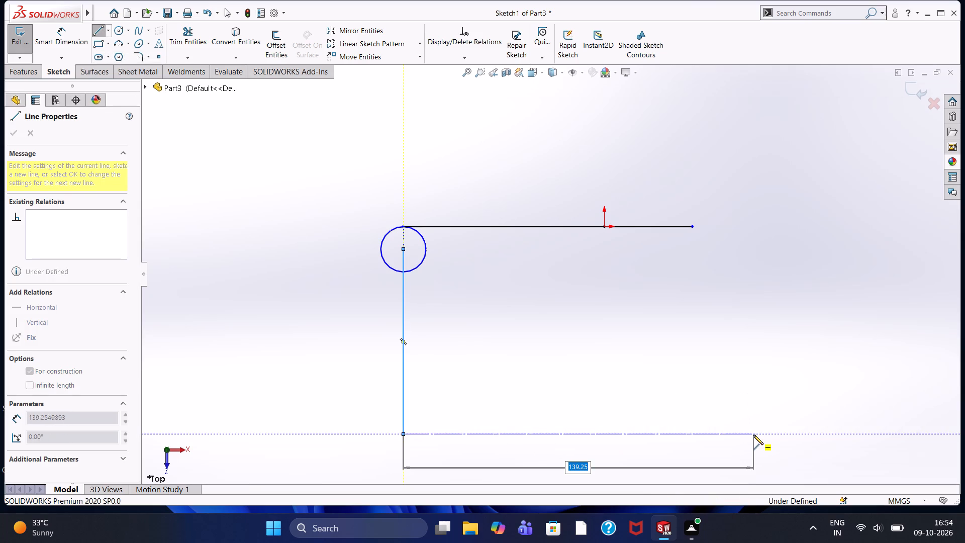
right_click(755, 316)
click(760, 321)
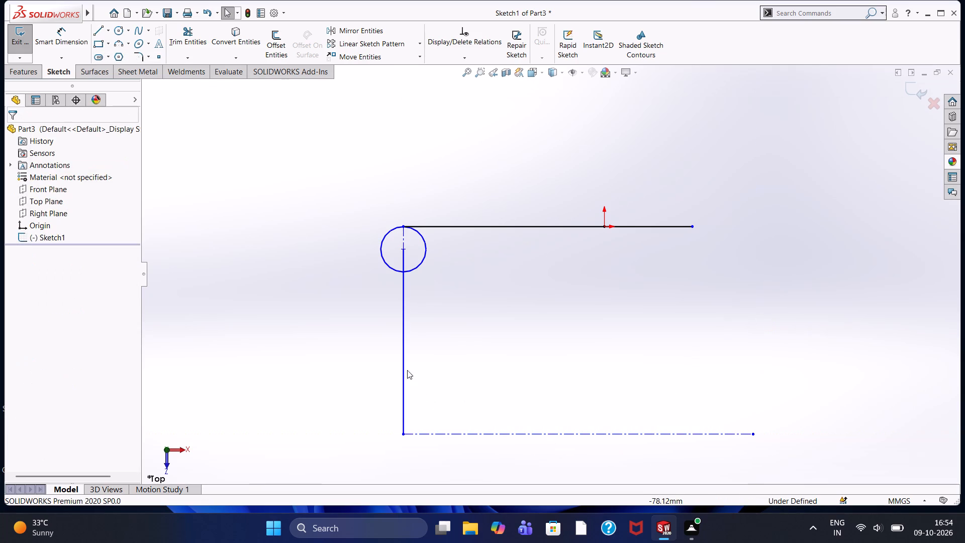
Delete the 73.5 mm vertical line between the circle's centre and the horizontal centerline.
click(405, 369)
key(Delete)
Add an 80 mm length dimension above the horizontal line between the 18 mm circle and the origin.
scroll(410, 386, up, 2)
scroll(410, 382, down, 1)
scroll(520, 343, down, 2)
scroll(555, 313, up, 1)
scroll(600, 310, up, 1)
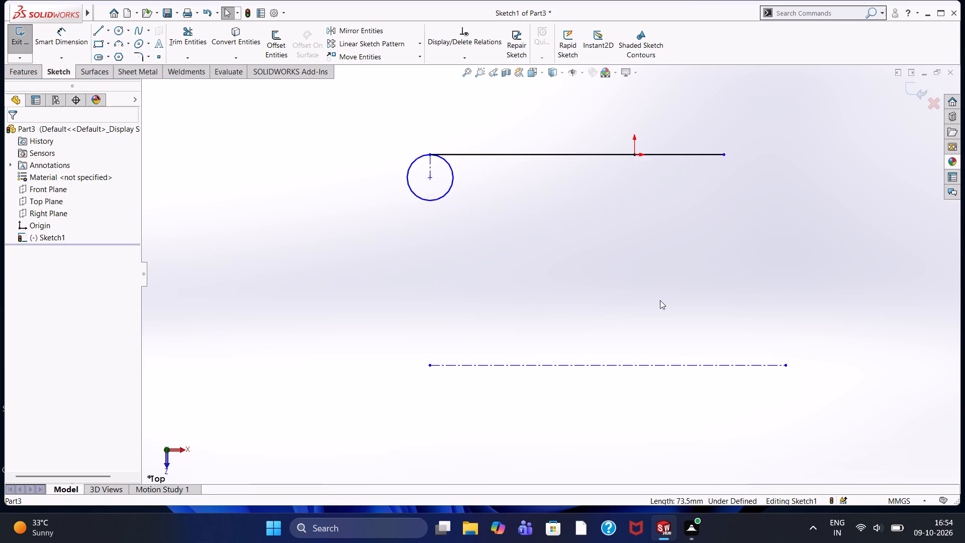
scroll(660, 300, down, 2)
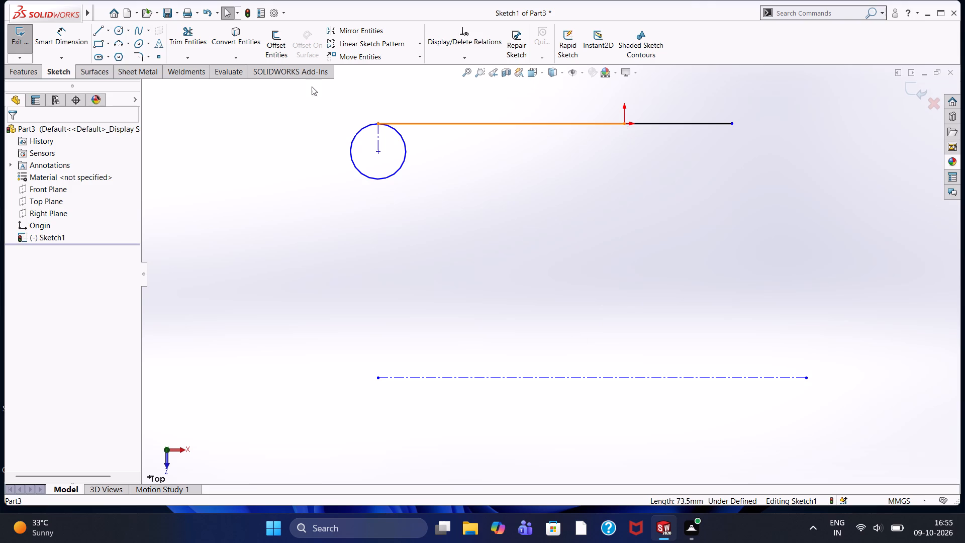
click(62, 42)
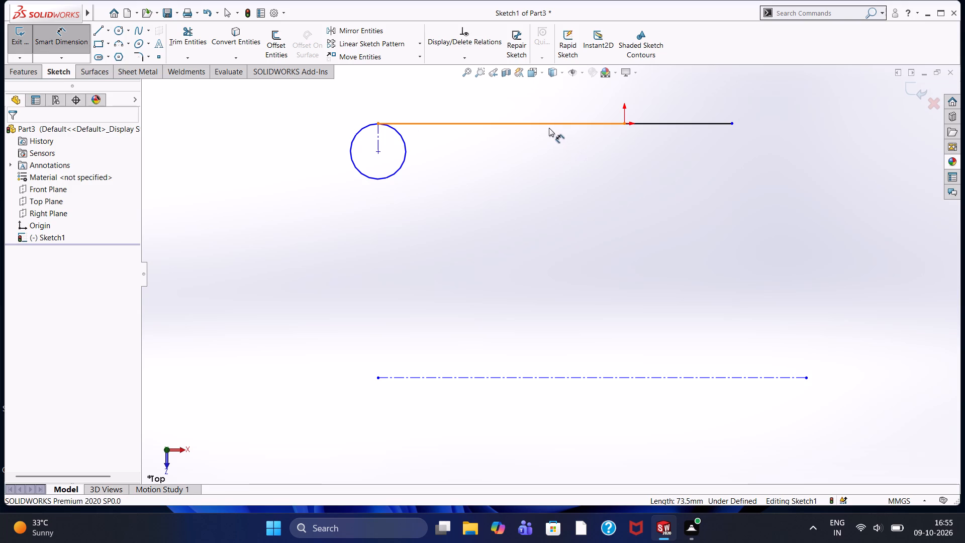
click(549, 124)
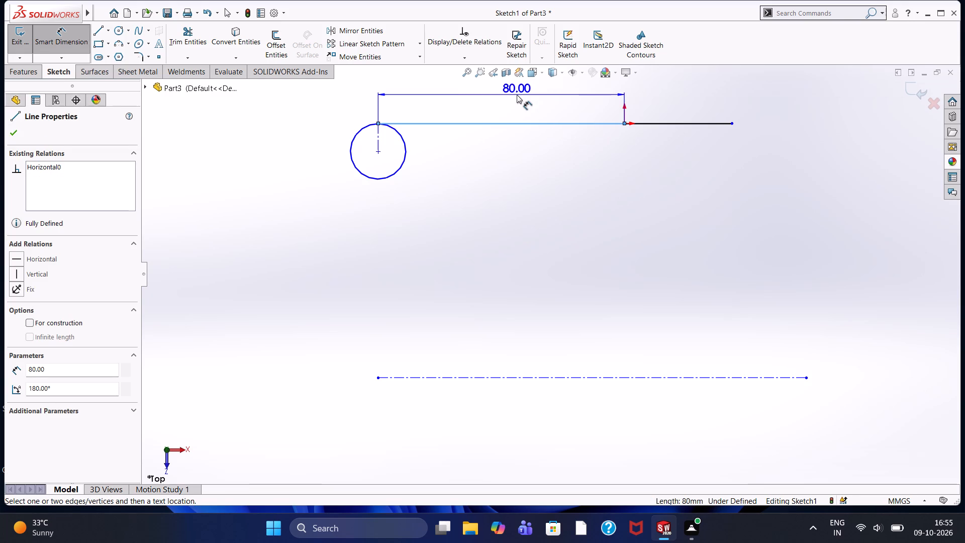
click(517, 95)
key(Escape)
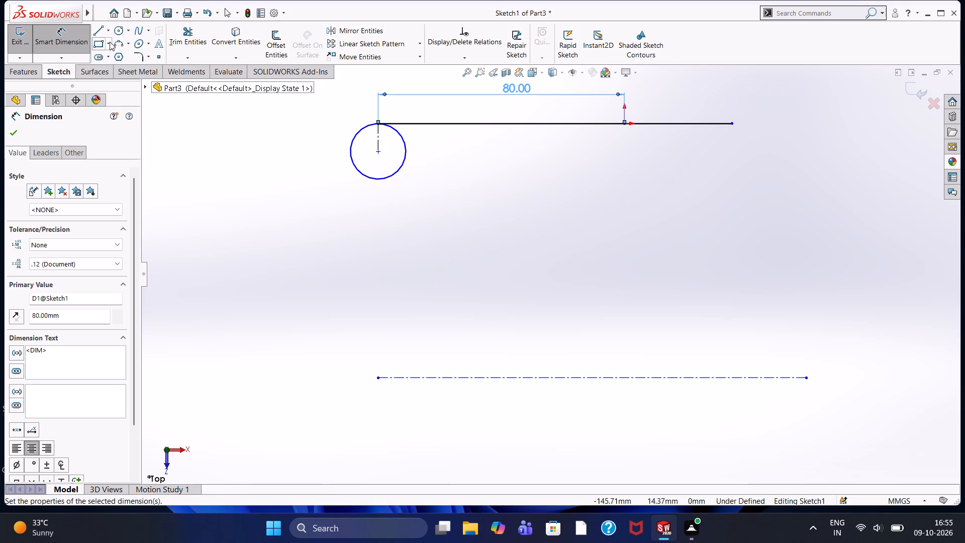
Sketch a circle about 10.9 mm in diameter centred on the horizontal centerline directly below the origin.
click(117, 31)
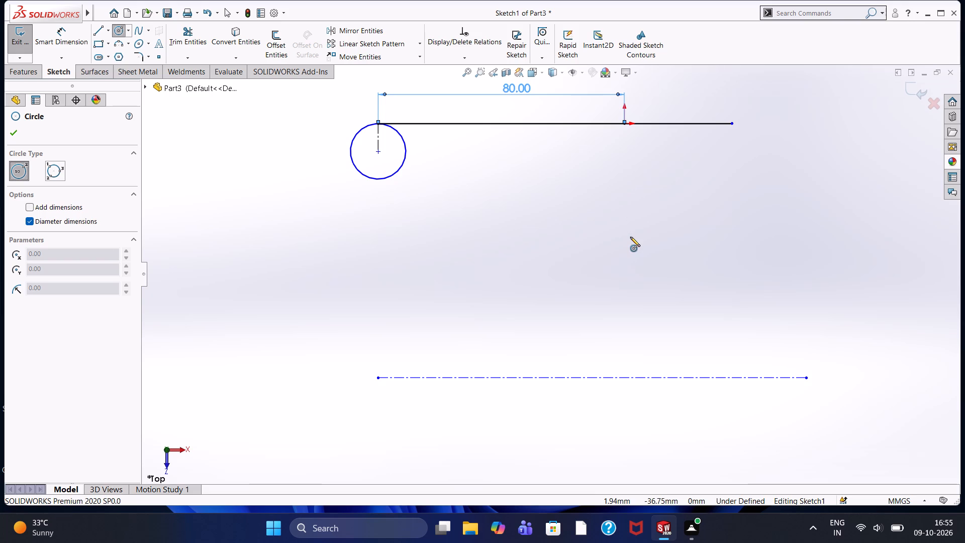
click(625, 378)
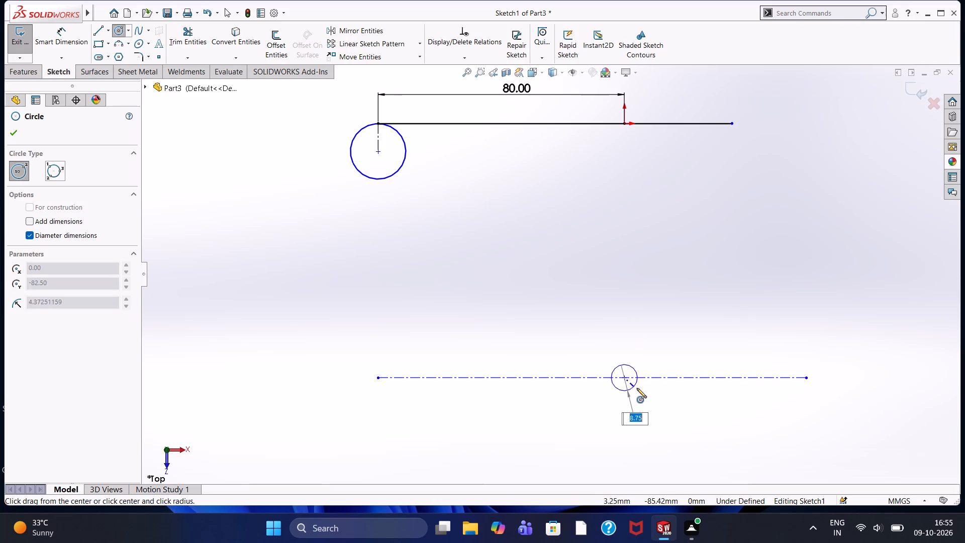
text(40)
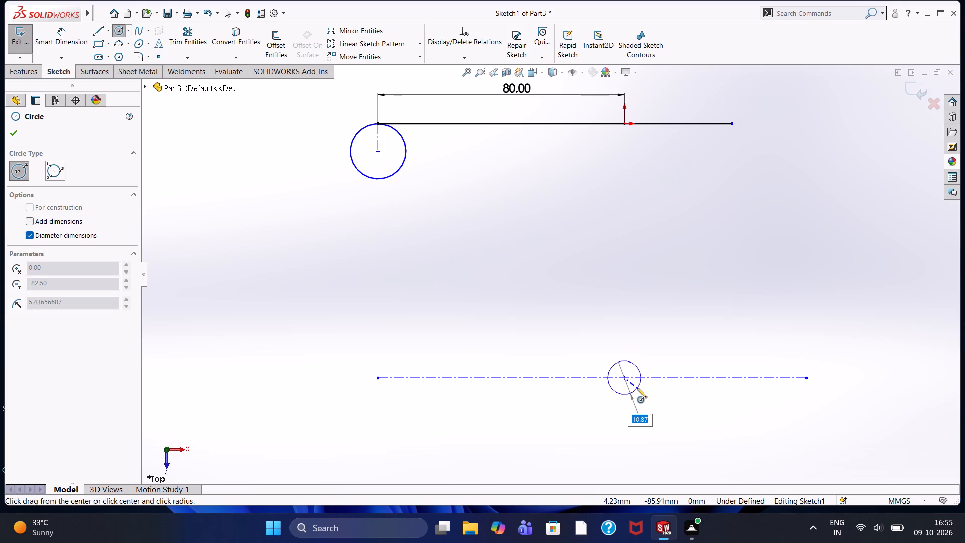
key(Return)
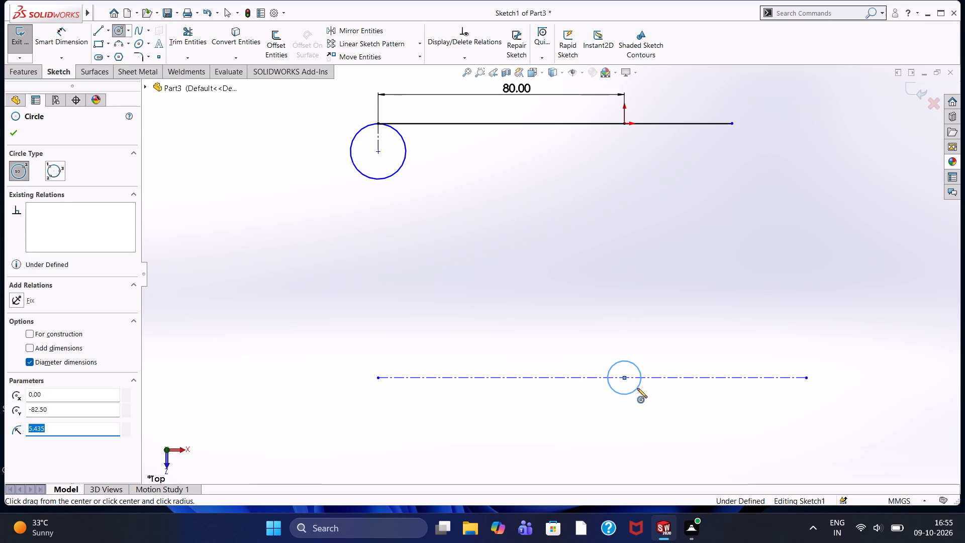
key(Escape)
Dimension the diameter of the circle on the horizontal centerline as 40 mm.
click(79, 41)
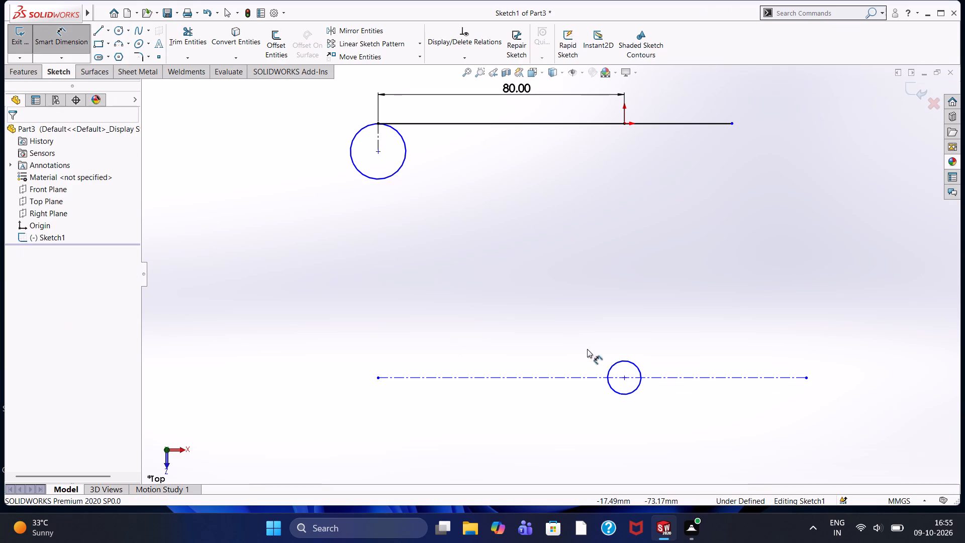
click(617, 365)
click(551, 337)
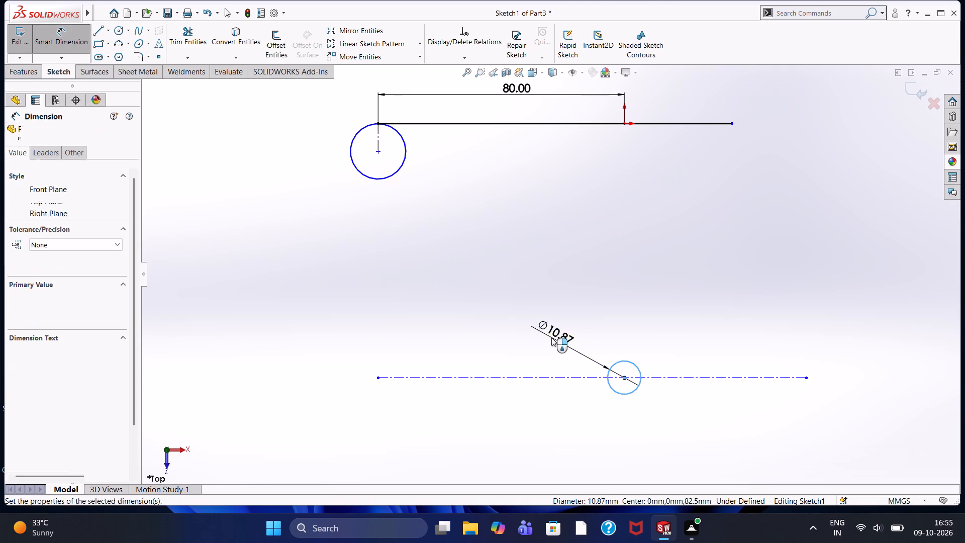
text(40)
key(Return)
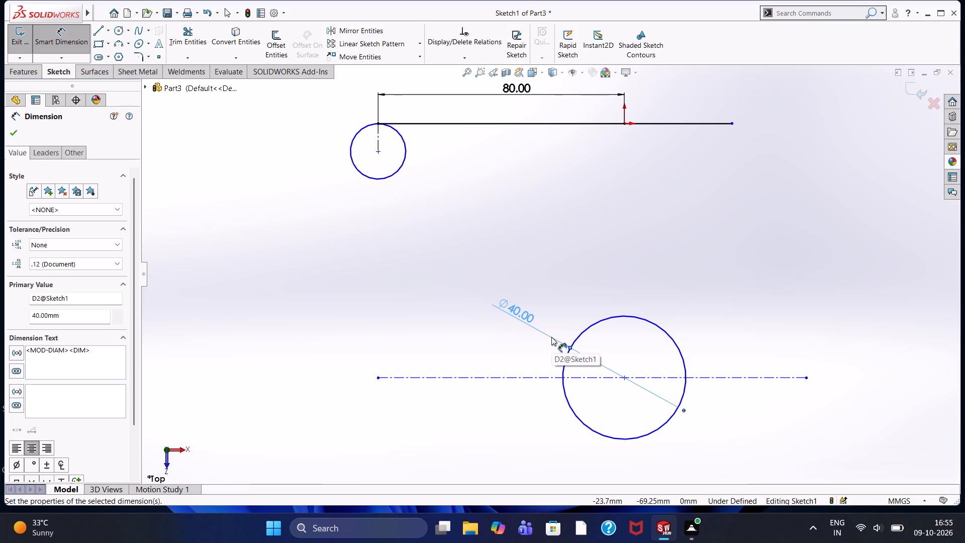
key(Escape)
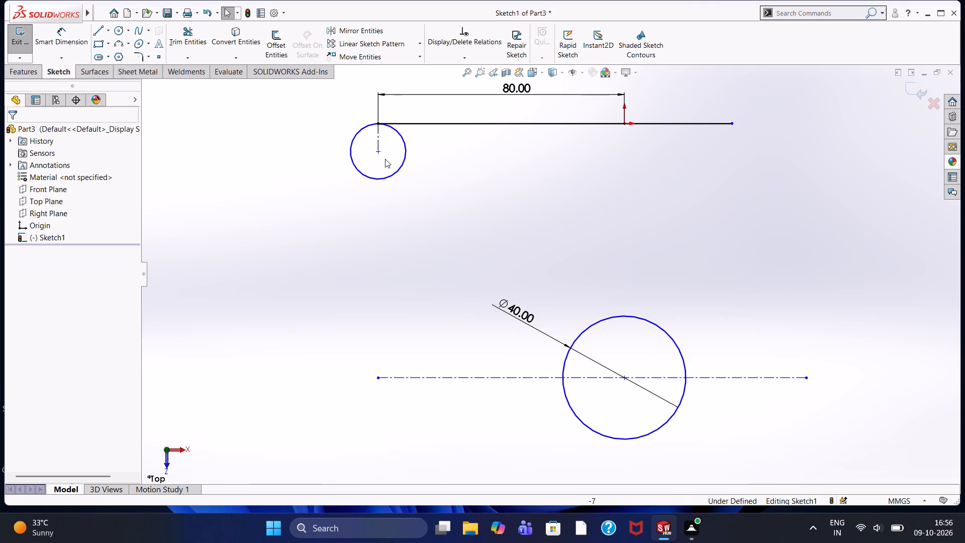
Sketch a horizontal line from the bottom of the 18 mm circle rightward, ending slightly past the 40 mm circle's left edge.
click(93, 33)
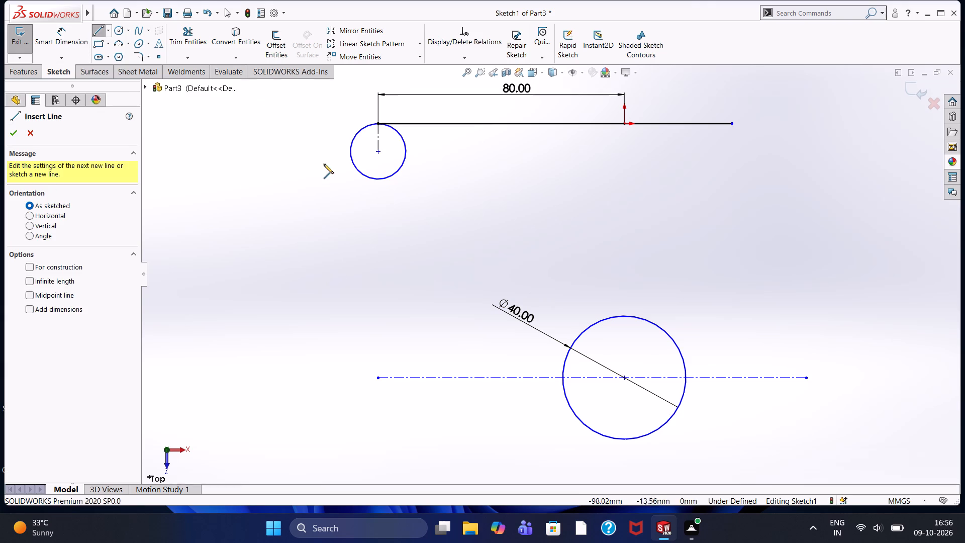
click(376, 180)
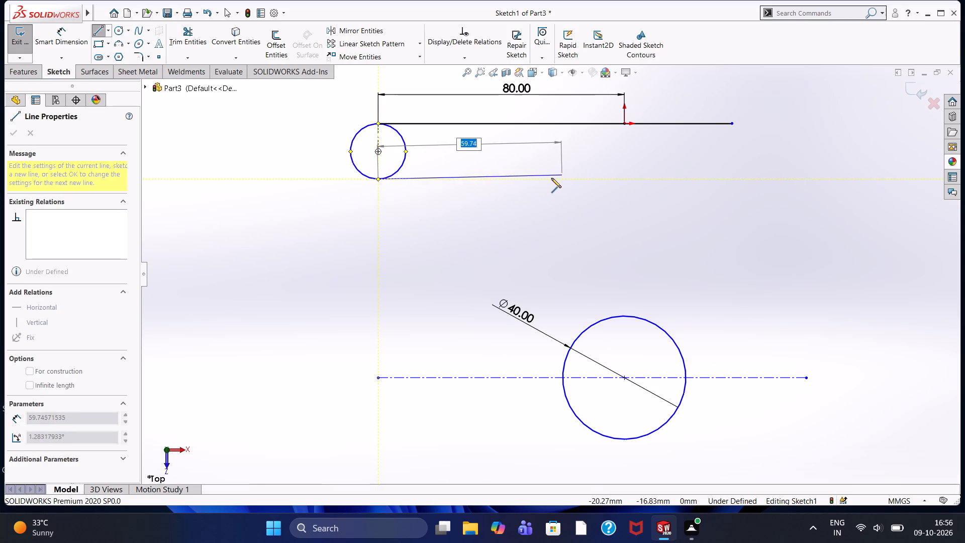
click(573, 181)
key(Escape)
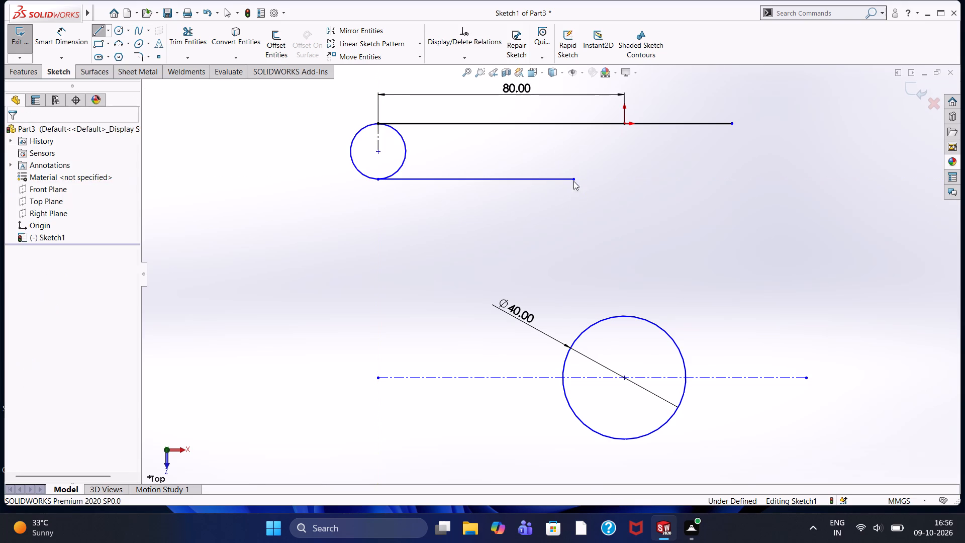
Sketch a vertical line from the 40 mm circle's left quadrant point up to the lower horizontal line.
click(96, 36)
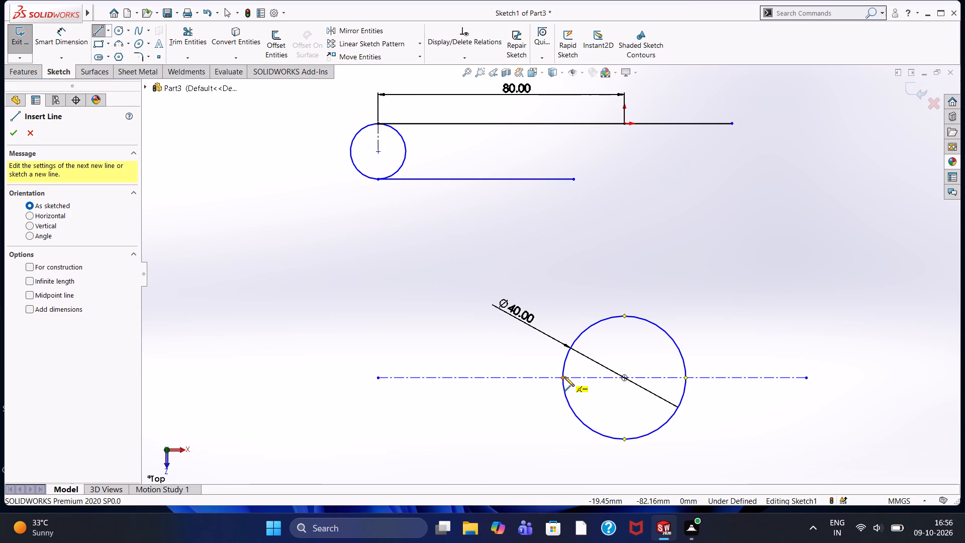
drag(562, 367, 562, 359)
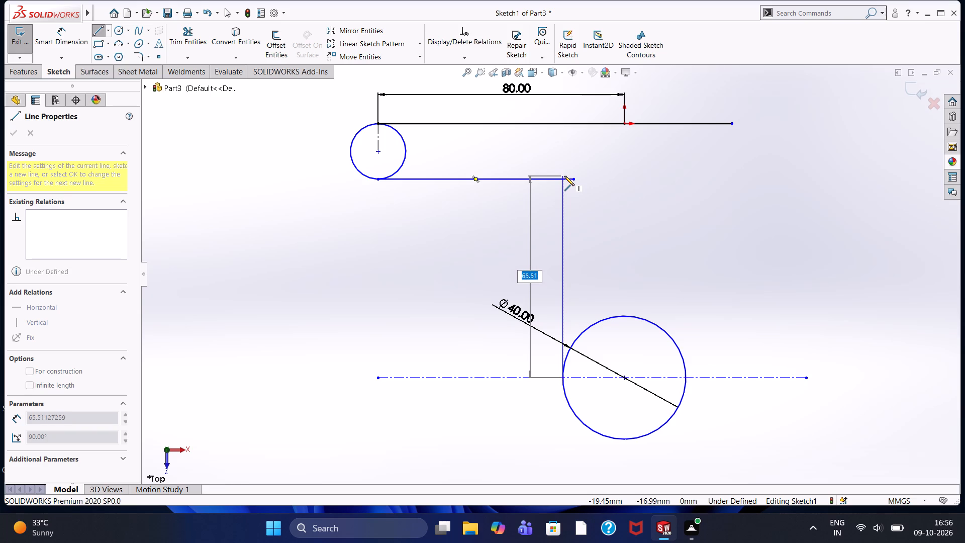
click(564, 178)
key(Escape)
Trim the short stub of the lower horizontal line that extends past the vertical line.
scroll(551, 193, down, 3)
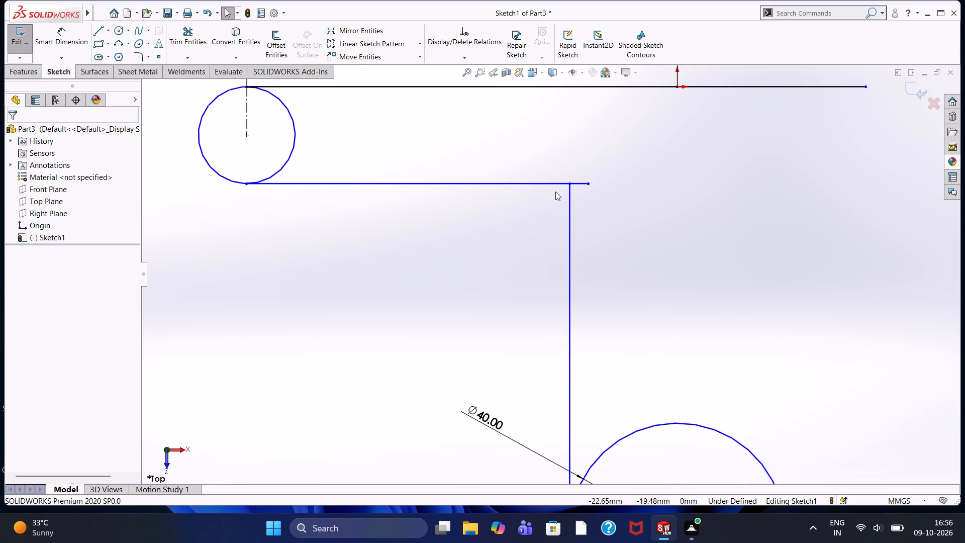
scroll(555, 192, up, 3)
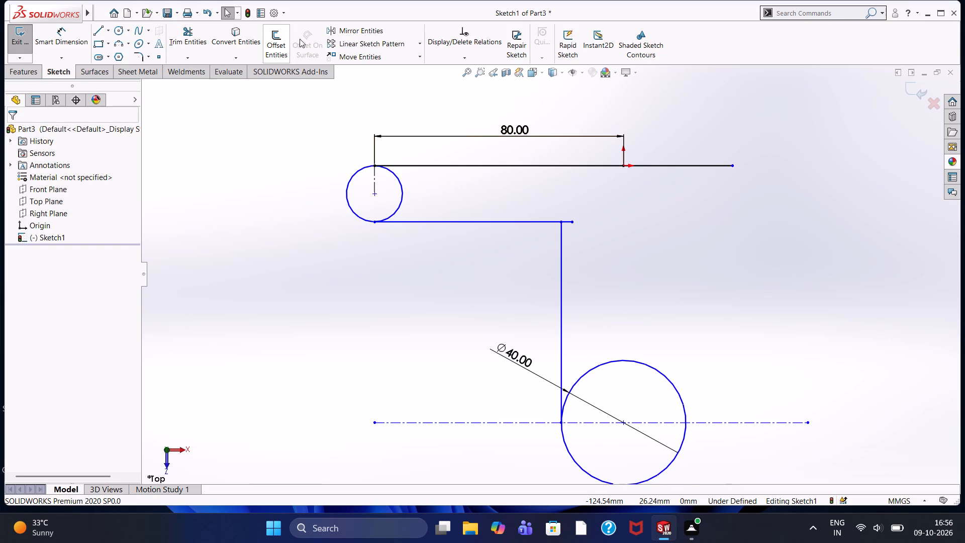
click(185, 33)
scroll(607, 244, down, 5)
click(496, 199)
scroll(507, 228, up, 4)
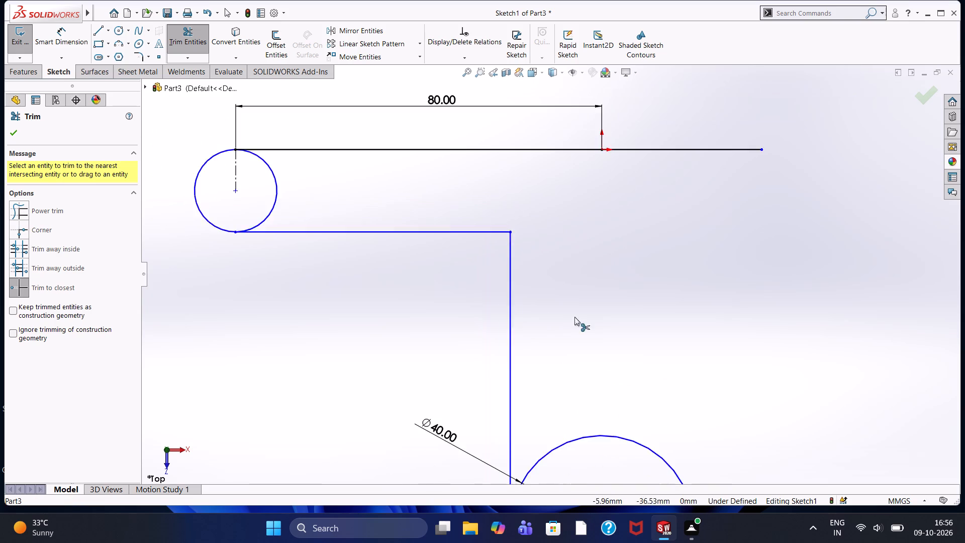
scroll(574, 317, up, 2)
scroll(571, 353, down, 3)
scroll(514, 358, up, 4)
scroll(515, 310, down, 3)
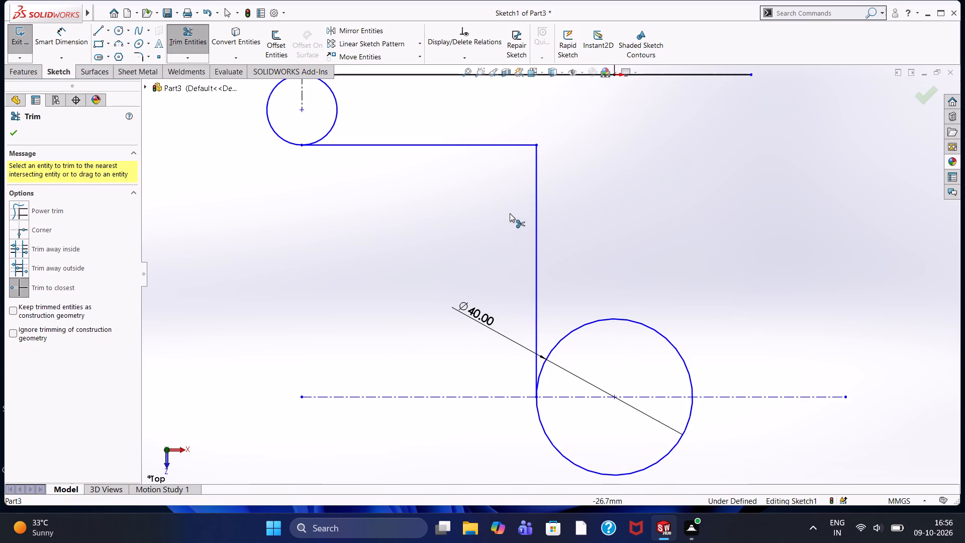
scroll(560, 143, up, 2)
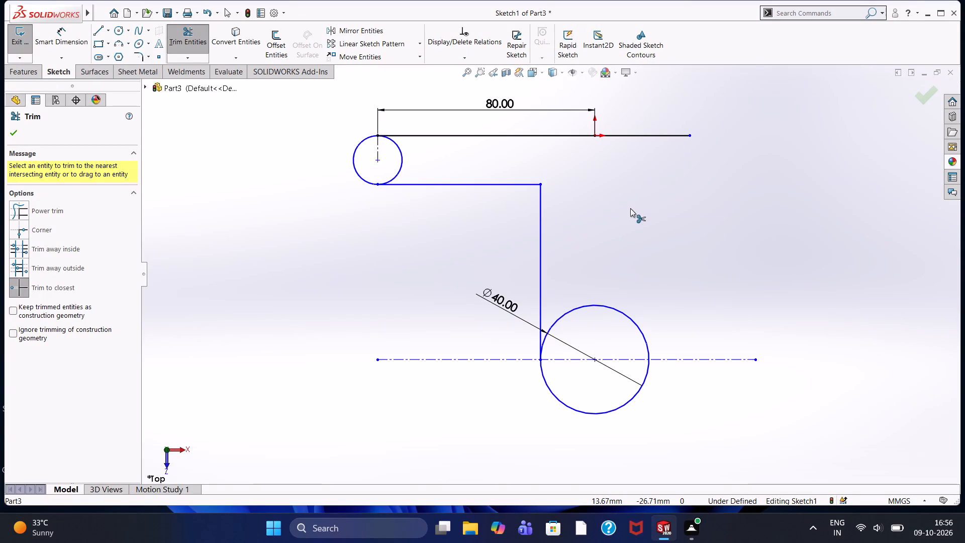
key(Escape)
Delete the 35 mm horizontal line to the right of the origin.
click(655, 134)
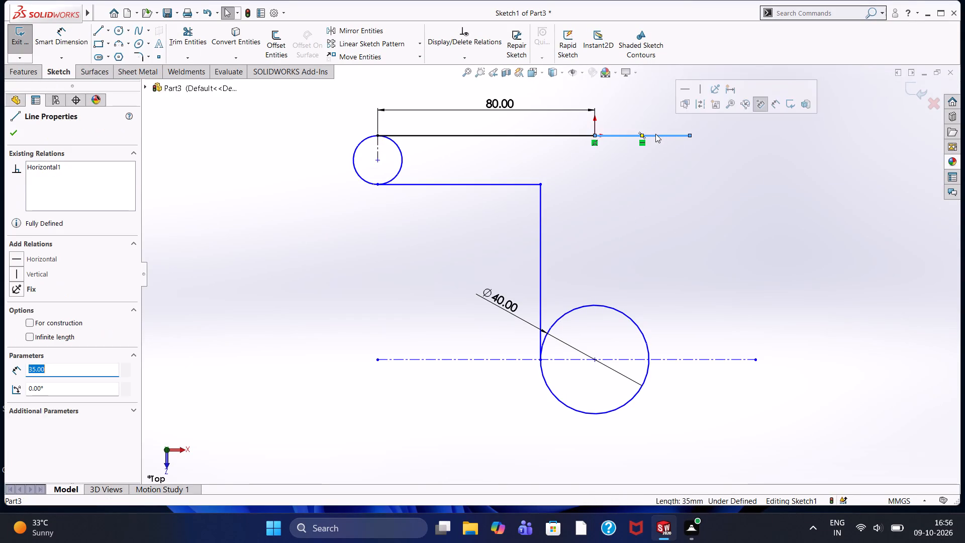
key(Delete)
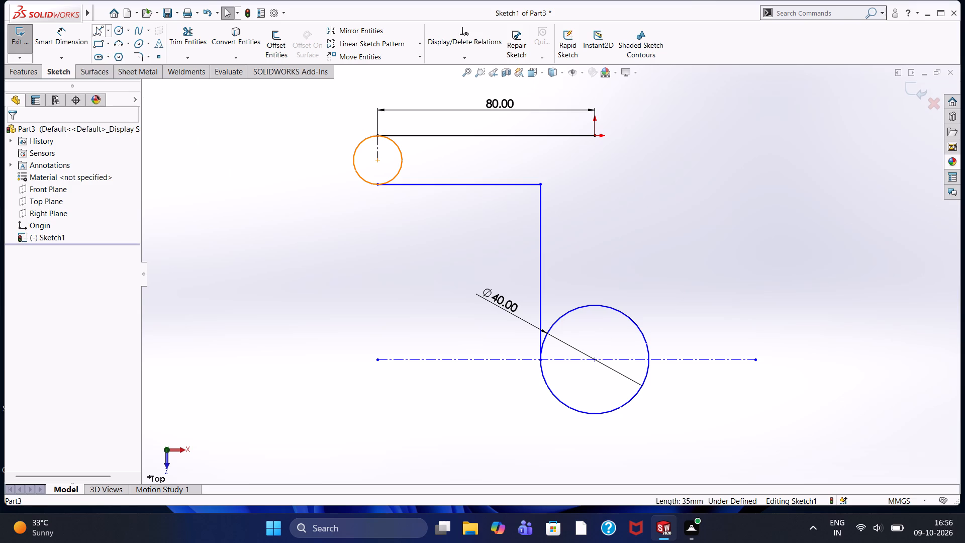
Sketch an 80 mm horizontal line from the origin to the right, extending the upper edge.
click(96, 27)
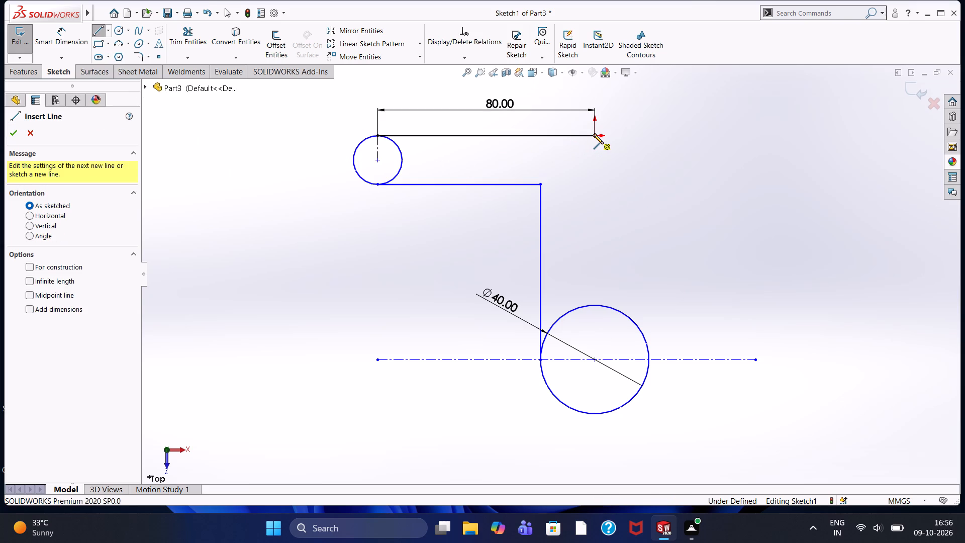
click(594, 134)
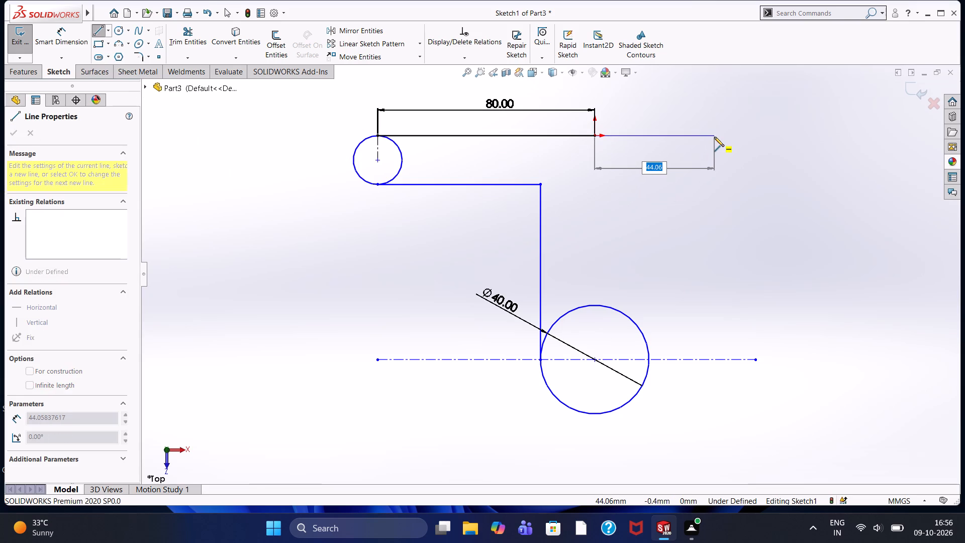
text(80)
key(Return)
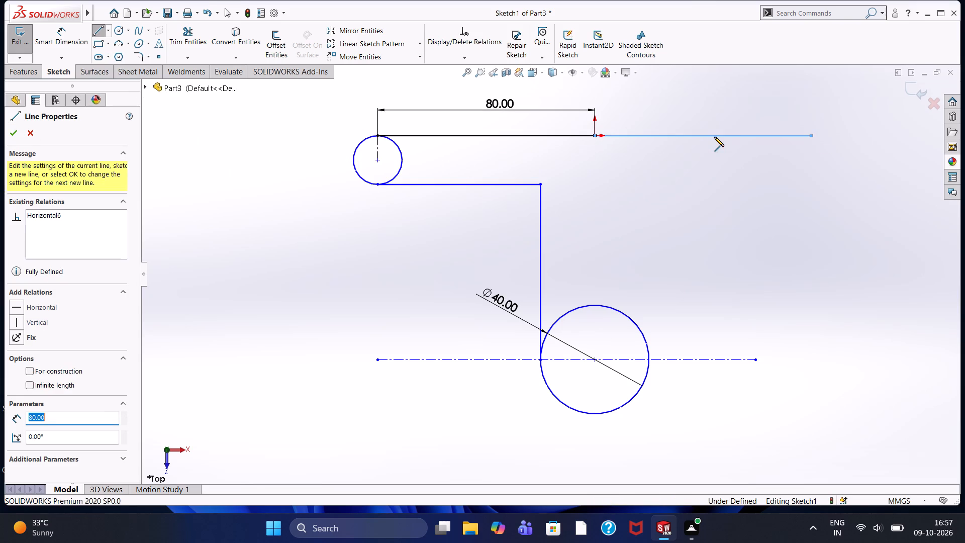
key(Escape)
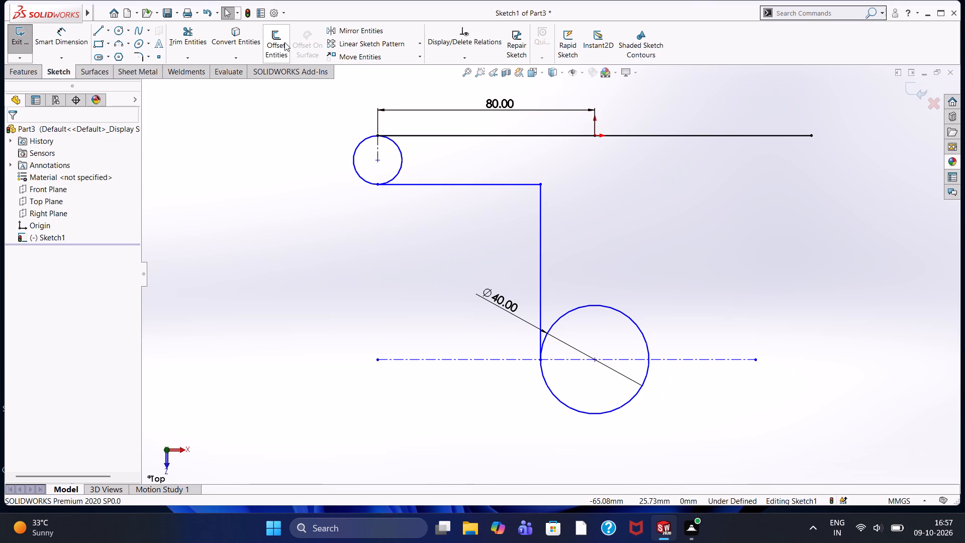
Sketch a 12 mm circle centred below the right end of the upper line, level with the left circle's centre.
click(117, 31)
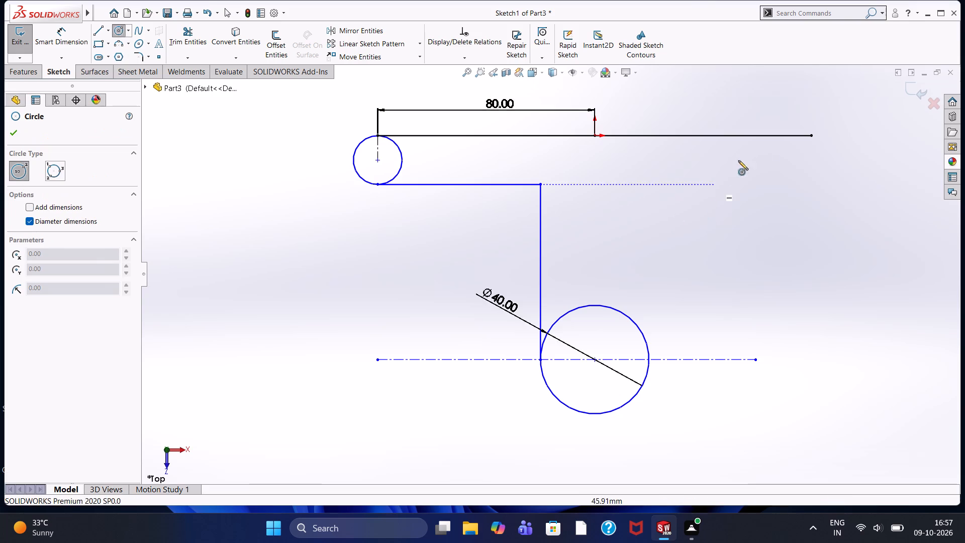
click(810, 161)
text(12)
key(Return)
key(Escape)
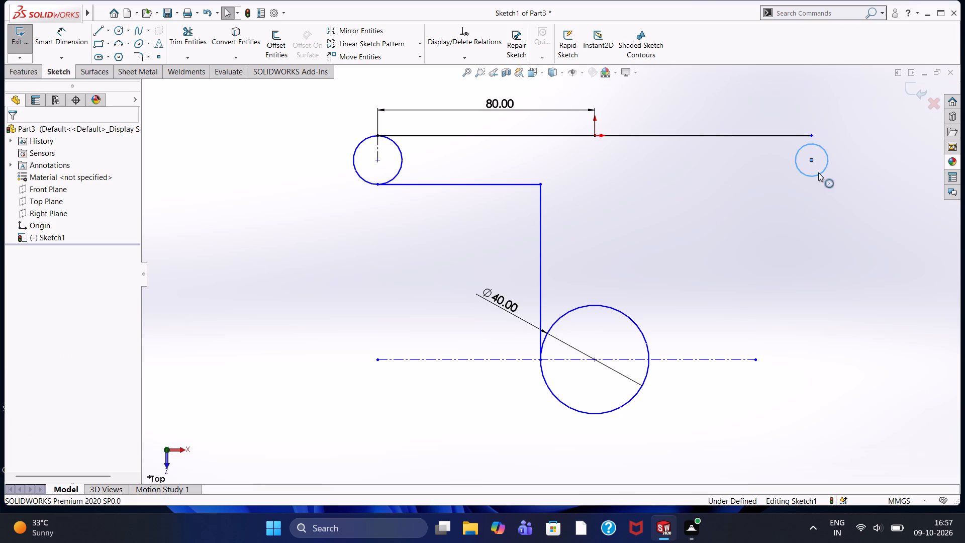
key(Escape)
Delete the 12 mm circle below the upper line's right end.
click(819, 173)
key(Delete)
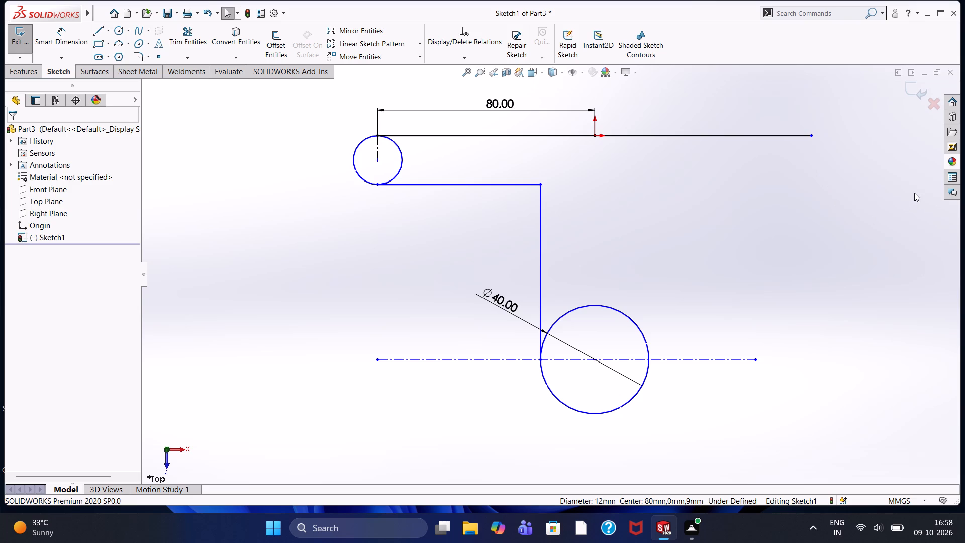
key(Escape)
Sketch a 12 mm circle centred 9 mm below the upper line's right end, level with the left circle's centre.
click(114, 32)
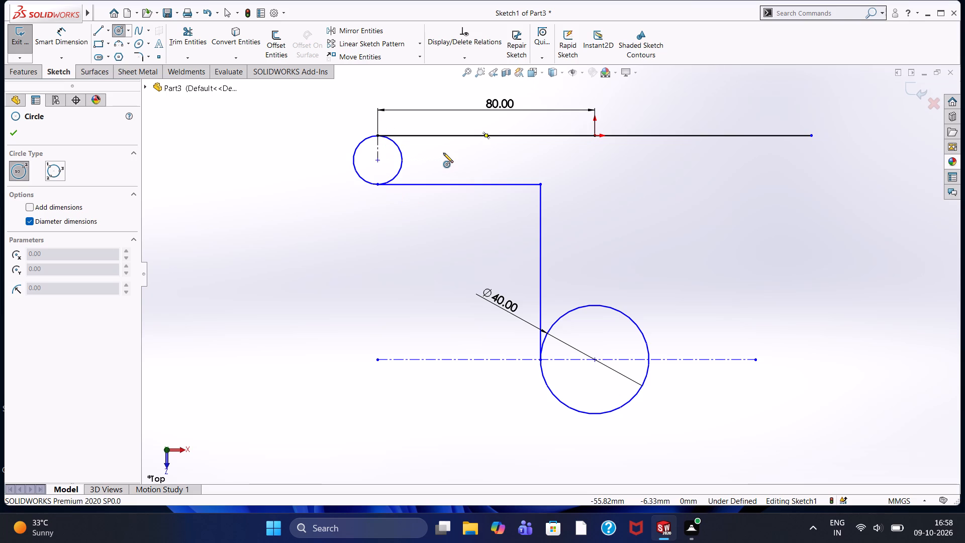
key(Escape)
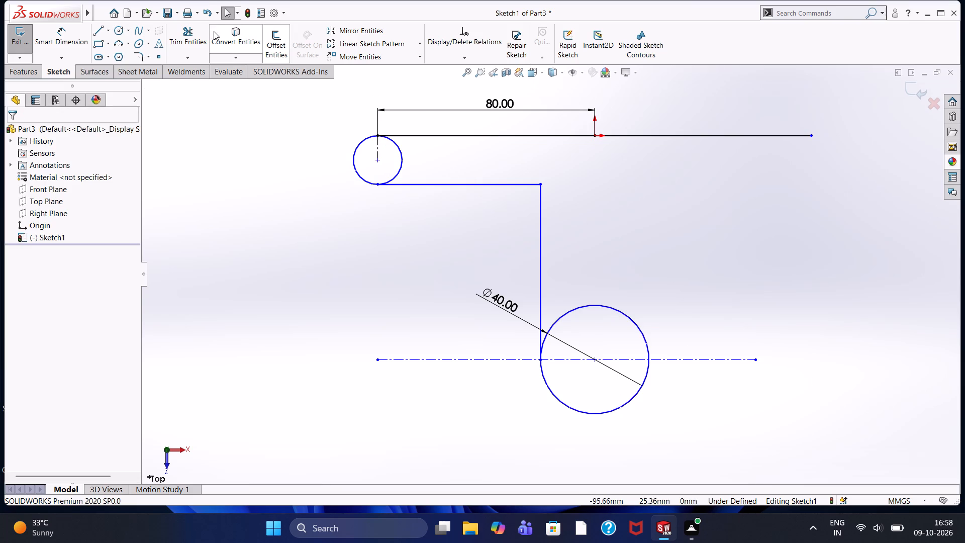
click(120, 32)
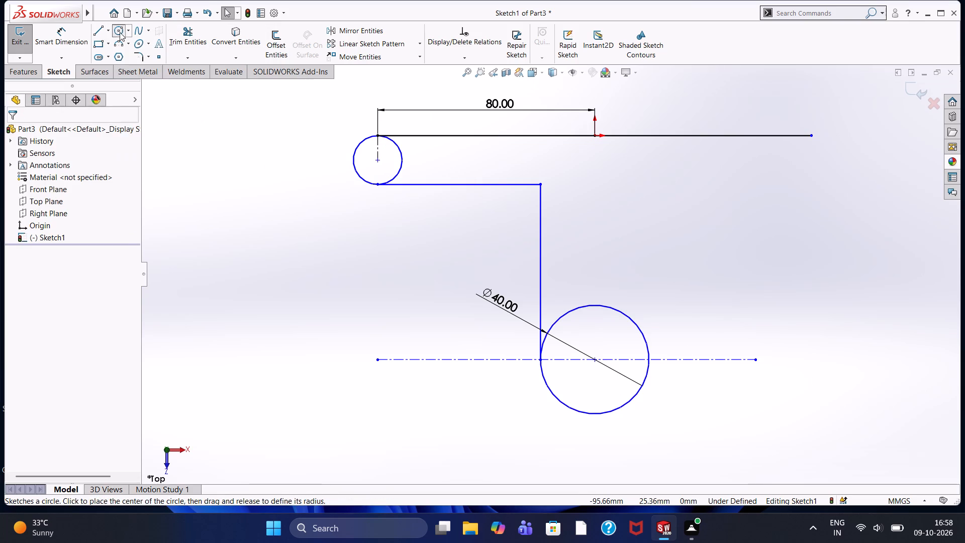
click(811, 162)
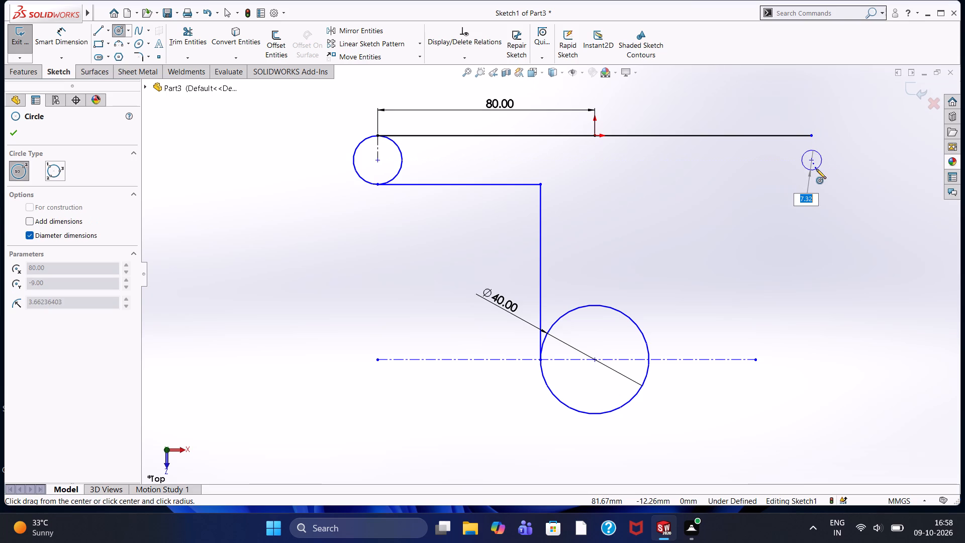
text(12)
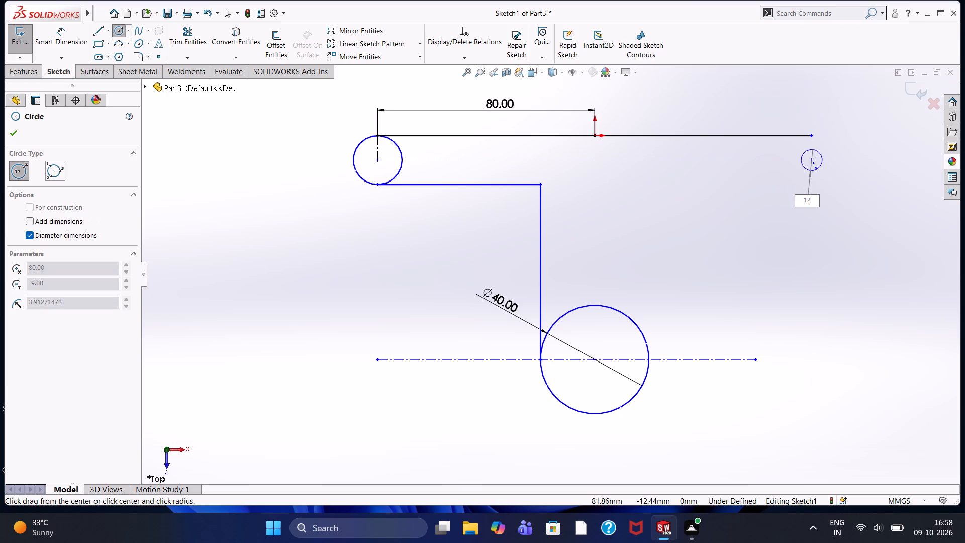
key(Return)
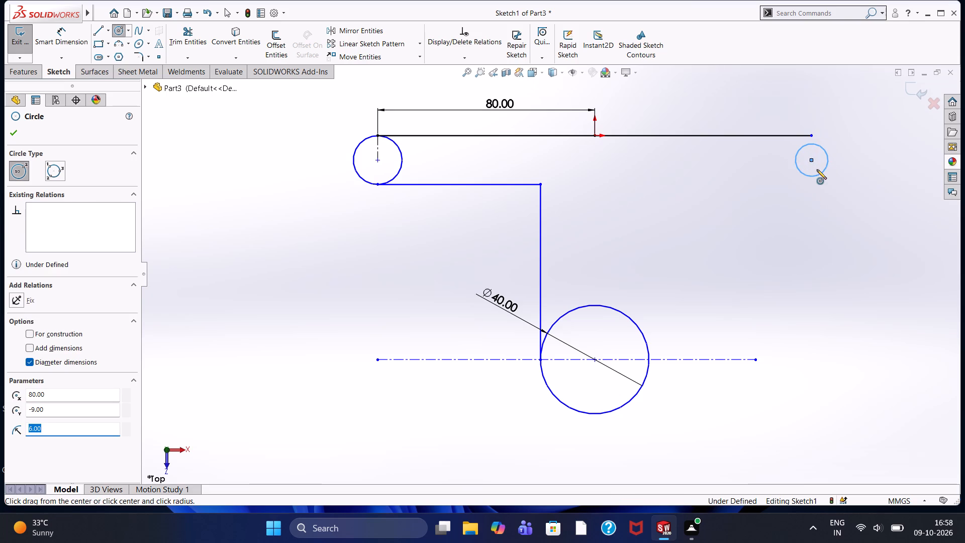
key(Escape)
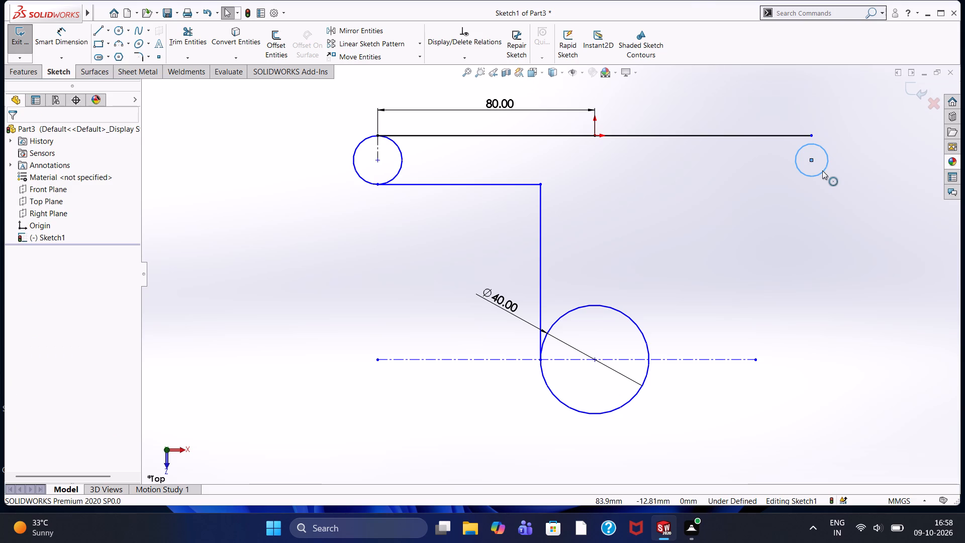
Add a diameter dimension to the small circle at the upper line's right end.
click(69, 38)
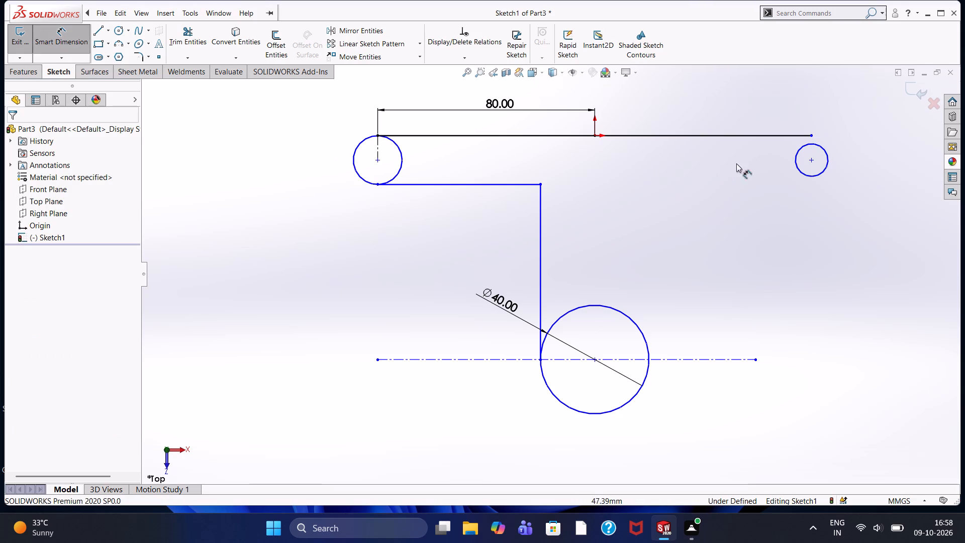
click(823, 150)
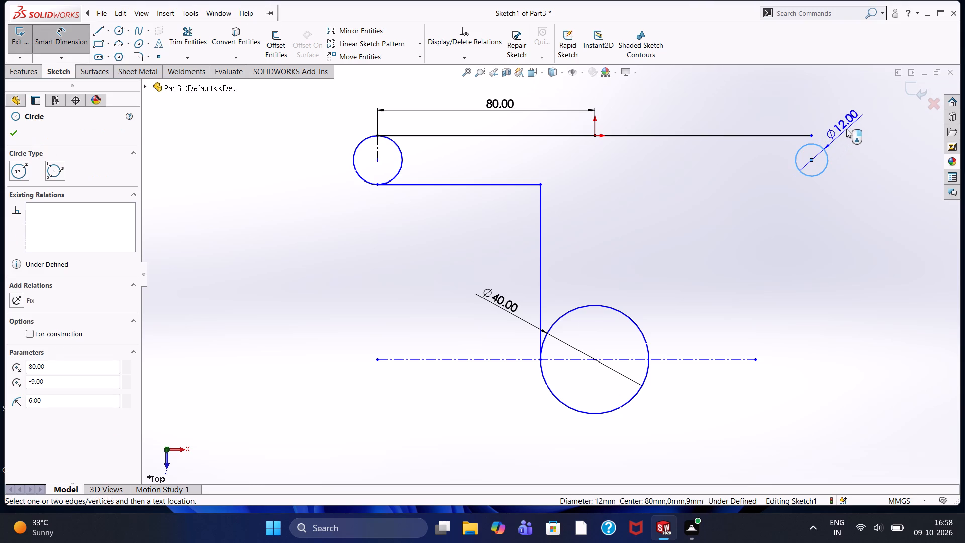
click(846, 129)
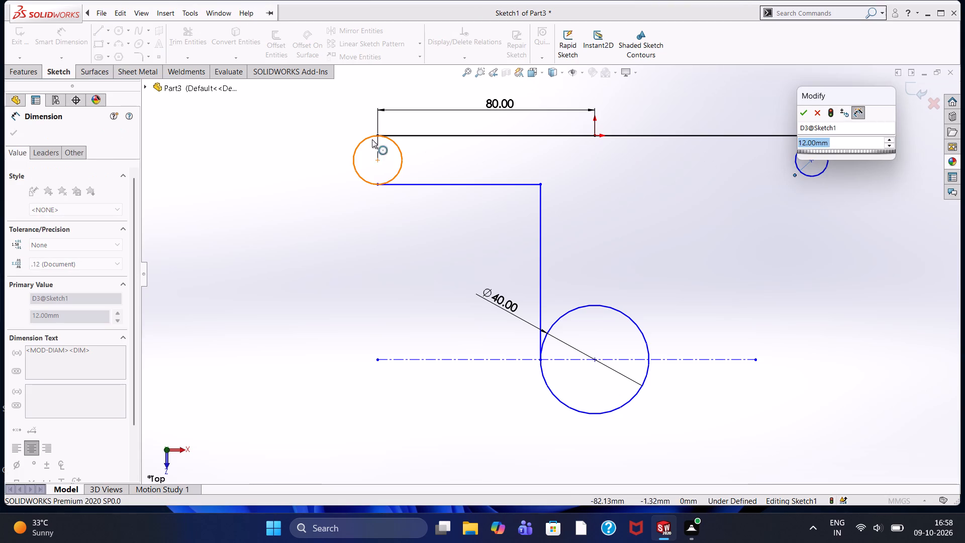
click(806, 112)
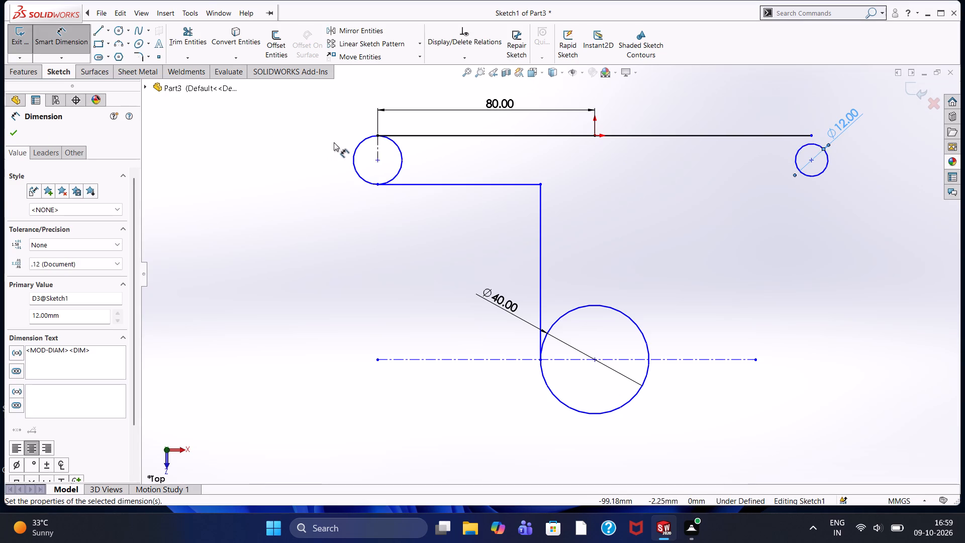
Check the diameter of the circle at the upper line's left end without placing a dimension.
drag(357, 149, 352, 148)
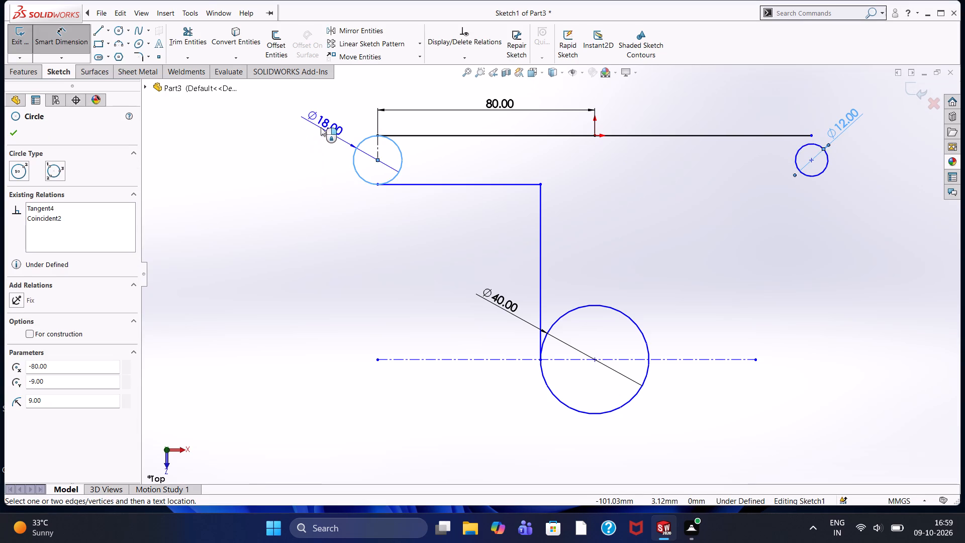
key(Escape)
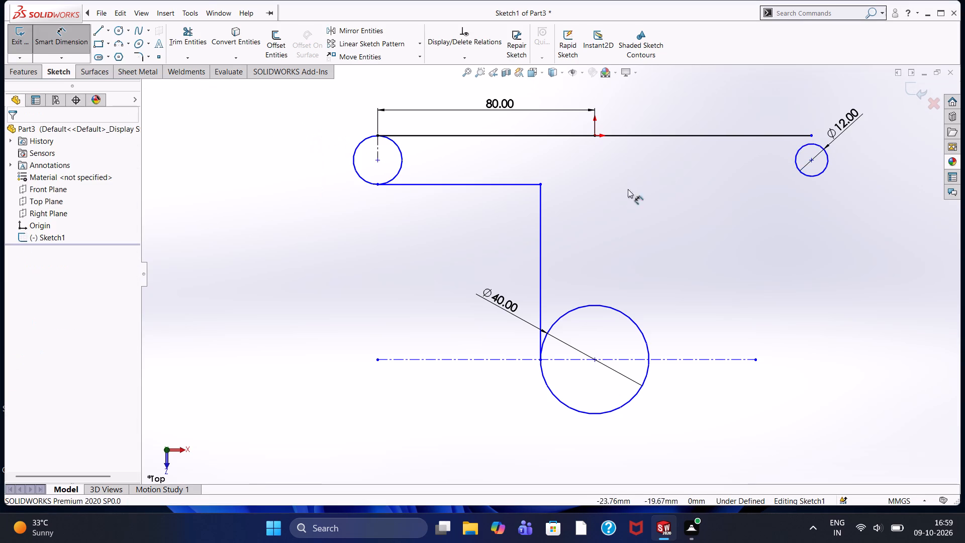
key(Escape)
Set the diameter of the circle at the upper line's right end to 18 mm.
double_click(835, 124)
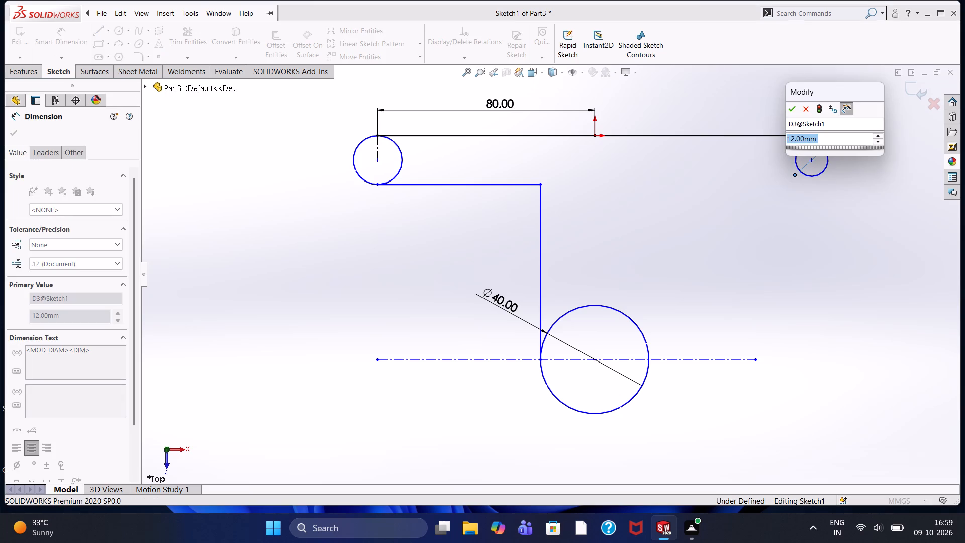
text(18)
key(Return)
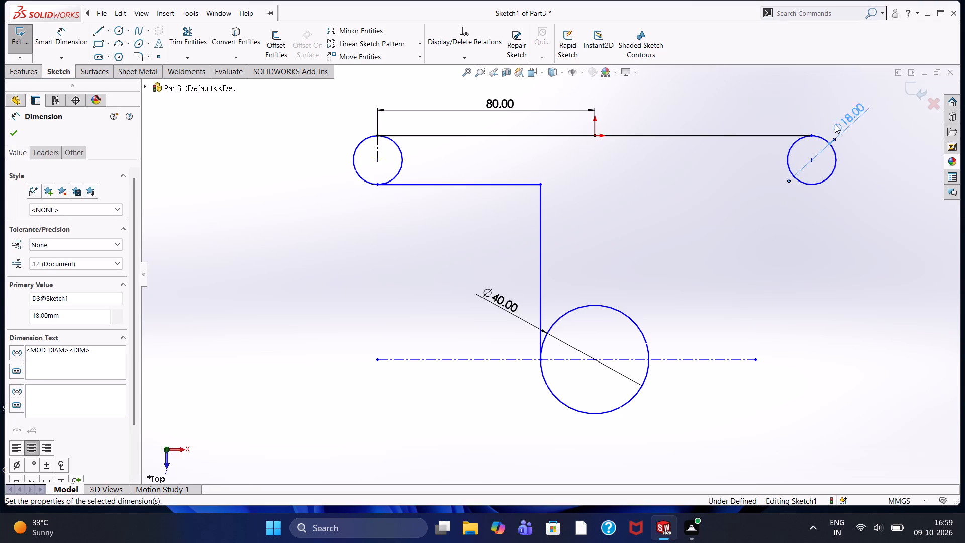
key(Escape)
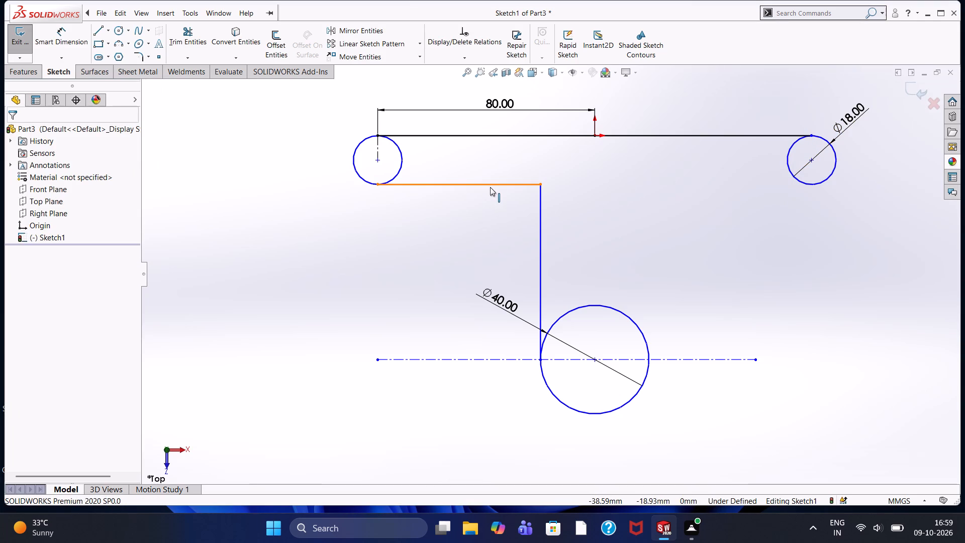
Check the length of the horizontal line running from the left circle's bottom, without placing a dimension.
click(52, 46)
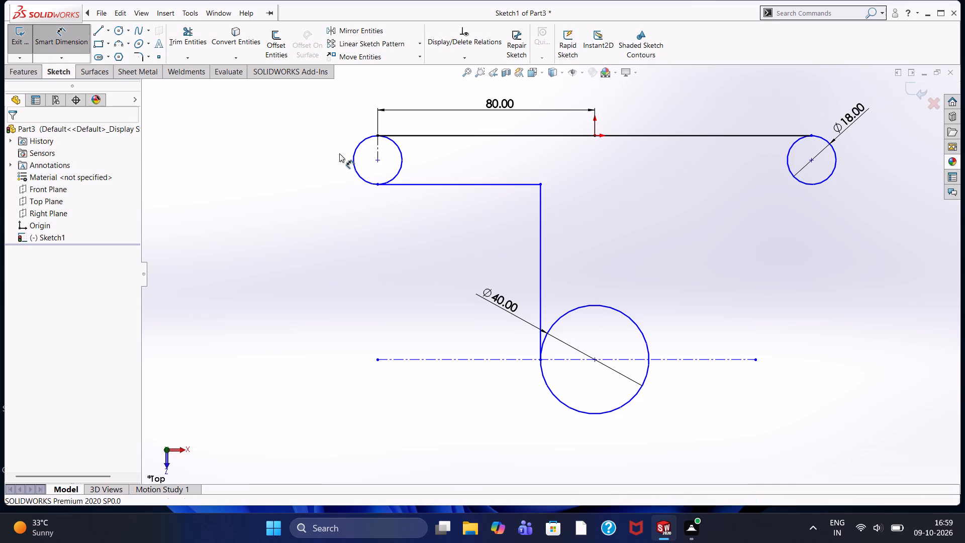
click(447, 186)
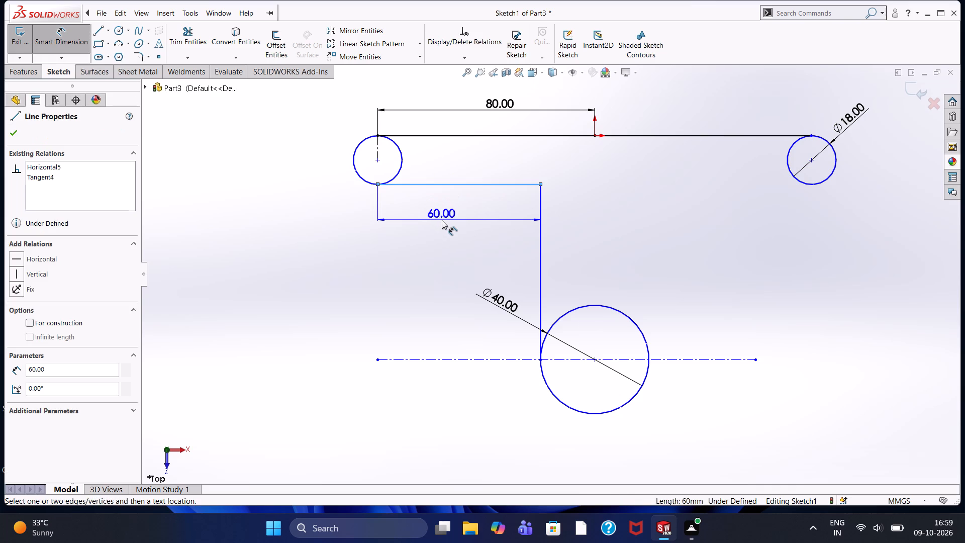
key(Escape)
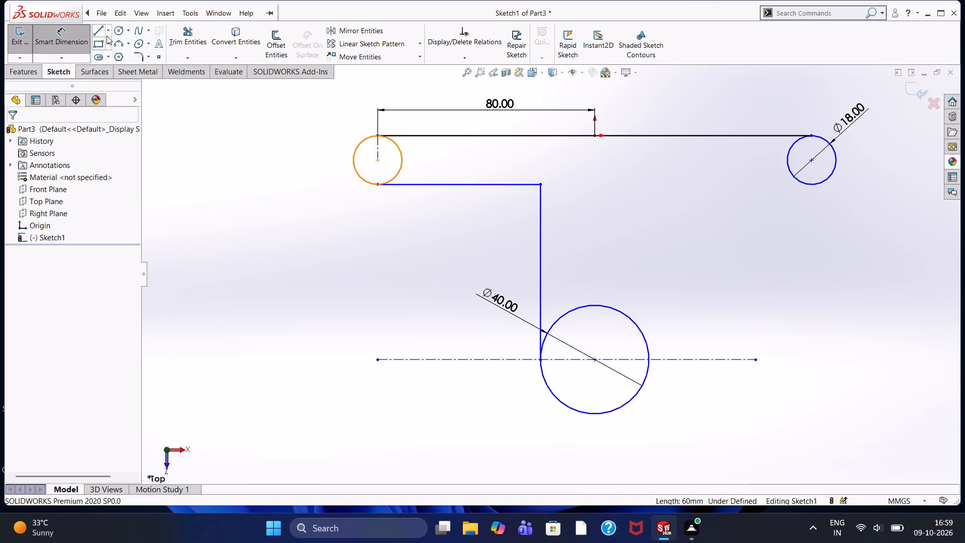
Sketch a 60 mm horizontal line leftward from the bottom of the right 18 mm circle.
click(101, 31)
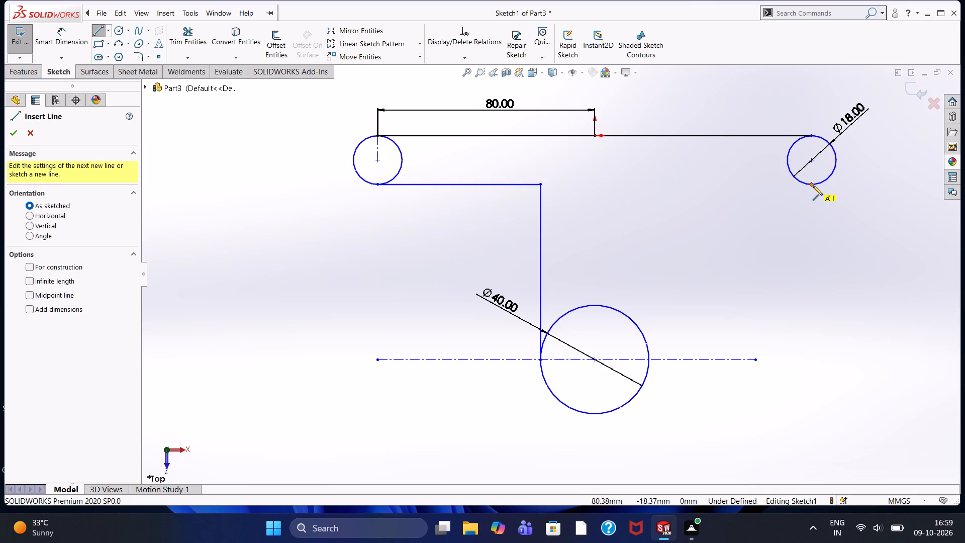
click(811, 185)
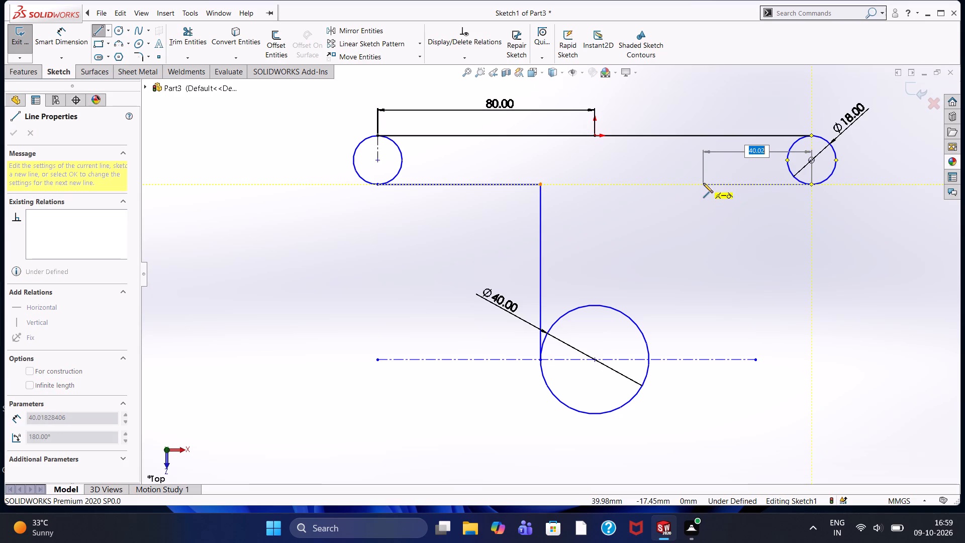
text(60)
key(Return)
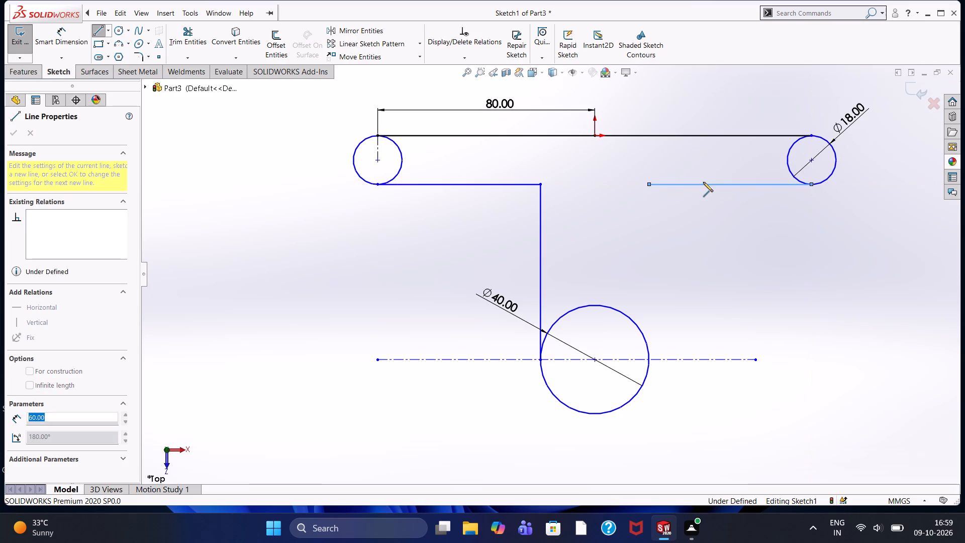
Continue with a near-vertical line about 62 mm long down to the 40 mm circle, just above its right quadrant point.
click(651, 351)
right_click(694, 284)
click(705, 290)
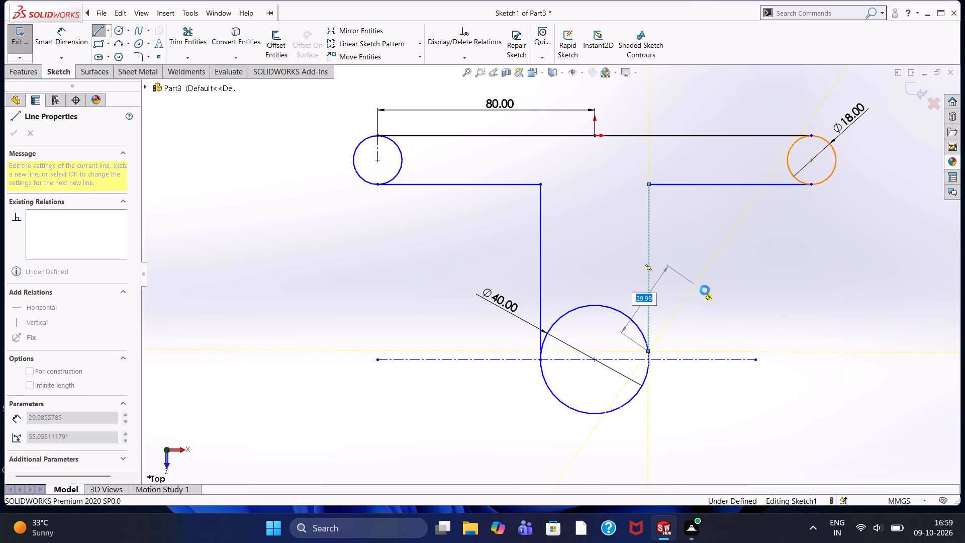
Sketch a 40 mm horizontal line across the 40 mm circle, joining its left and right quadrant points through the centre.
scroll(705, 290, up, 1)
scroll(664, 242, down, 2)
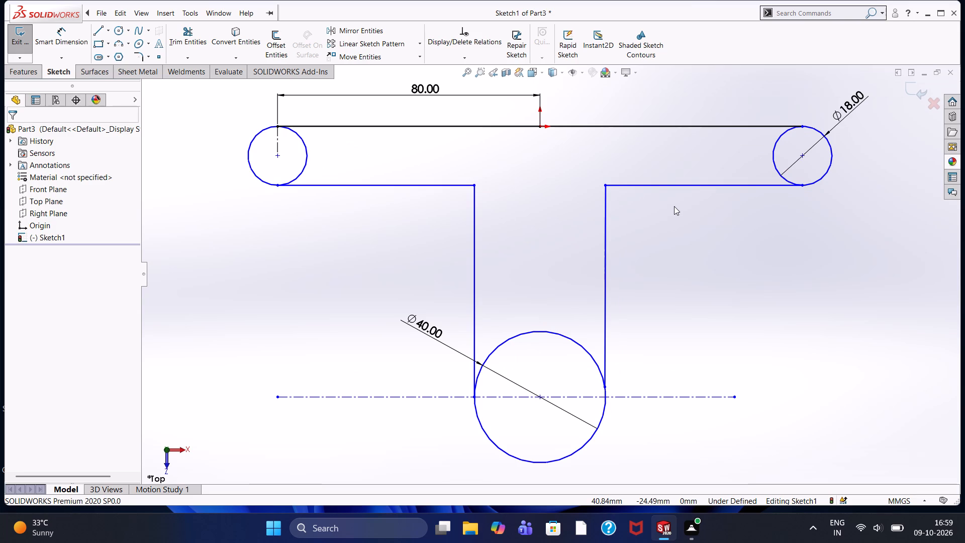
scroll(674, 206, up, 1)
scroll(532, 221, down, 1)
scroll(533, 219, up, 1)
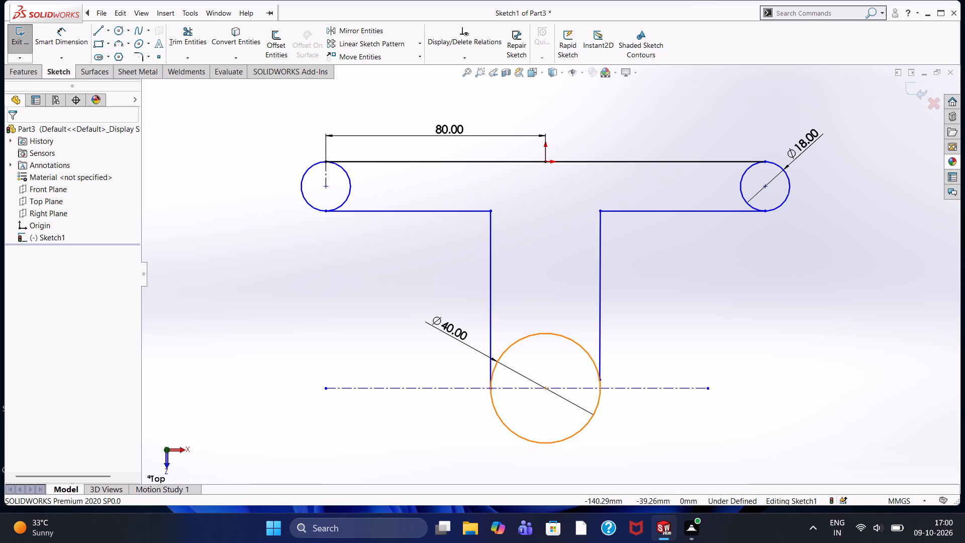
click(96, 32)
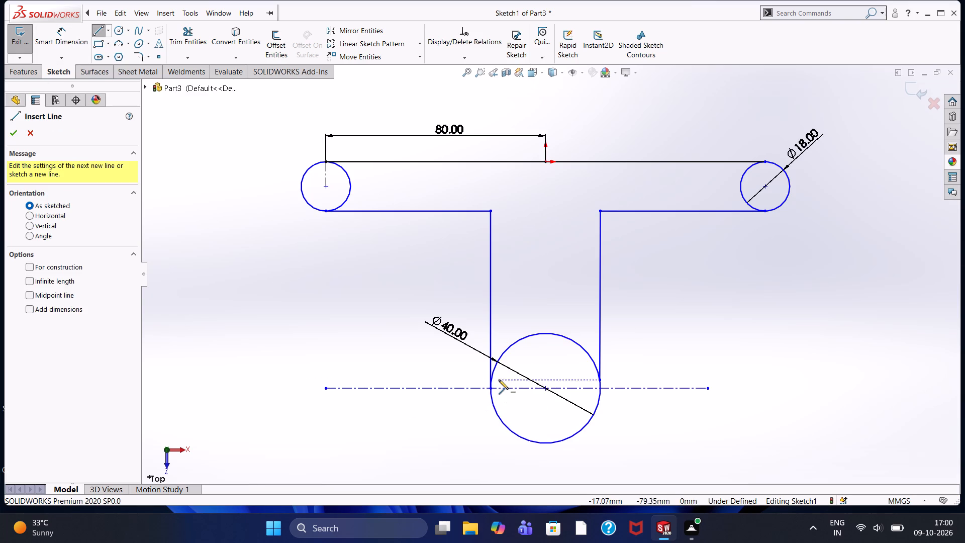
click(492, 390)
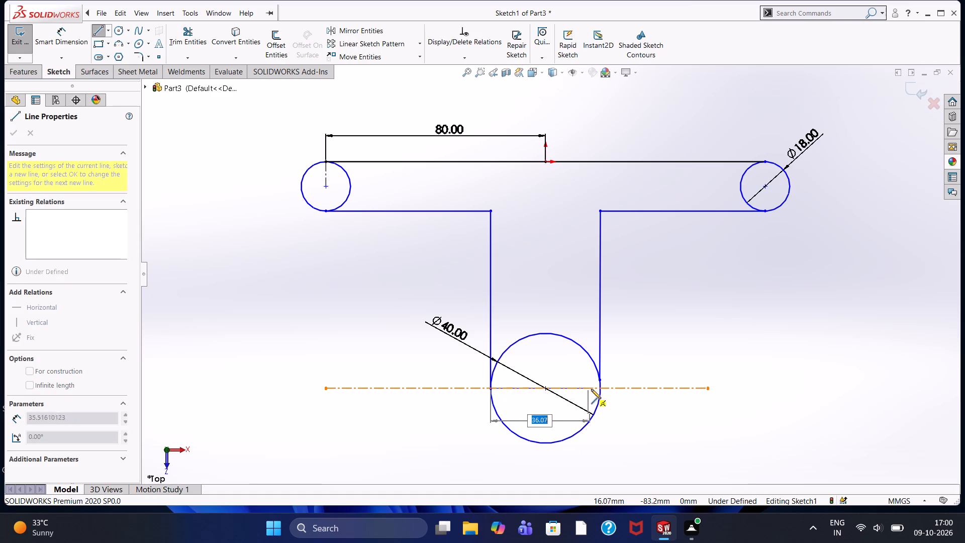
click(599, 389)
right_click(646, 337)
click(656, 346)
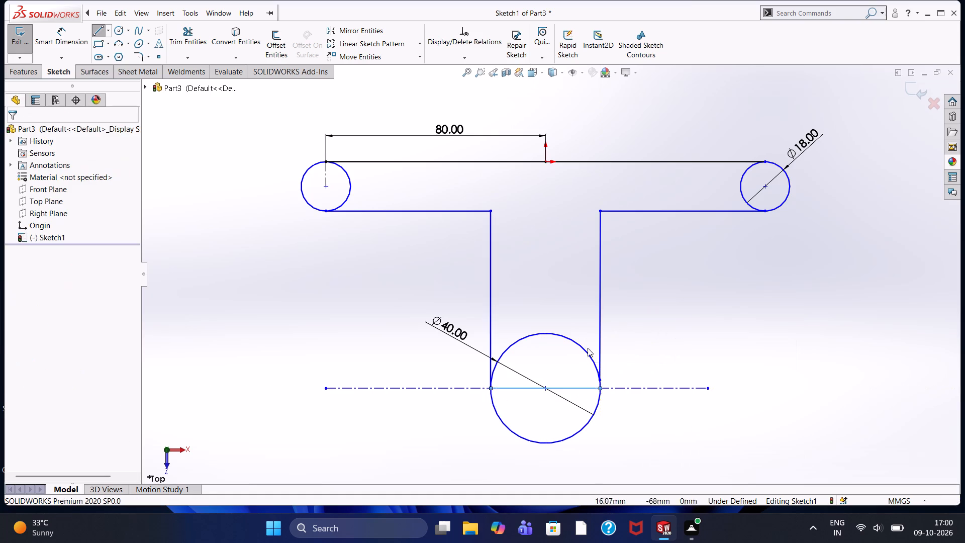
Trim away the upper arc and the lower half of the 40 mm circle at the stem's base.
click(198, 28)
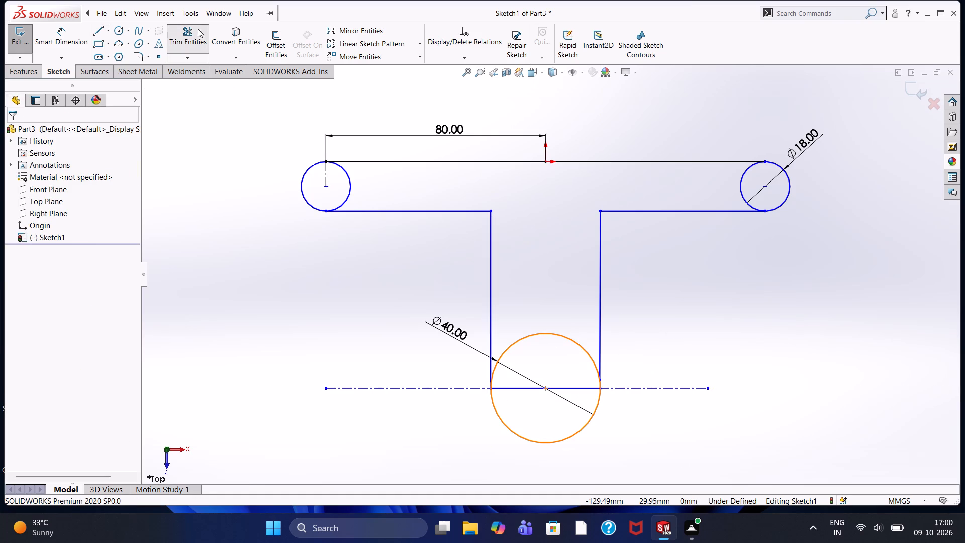
click(519, 341)
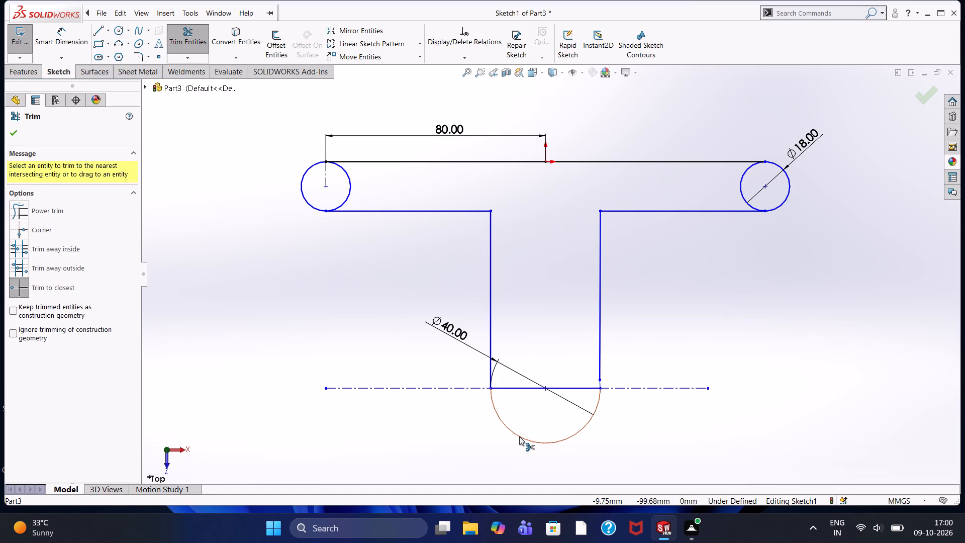
click(519, 436)
Delete the leftover 40 mm diameter dimension.
scroll(574, 370, down, 4)
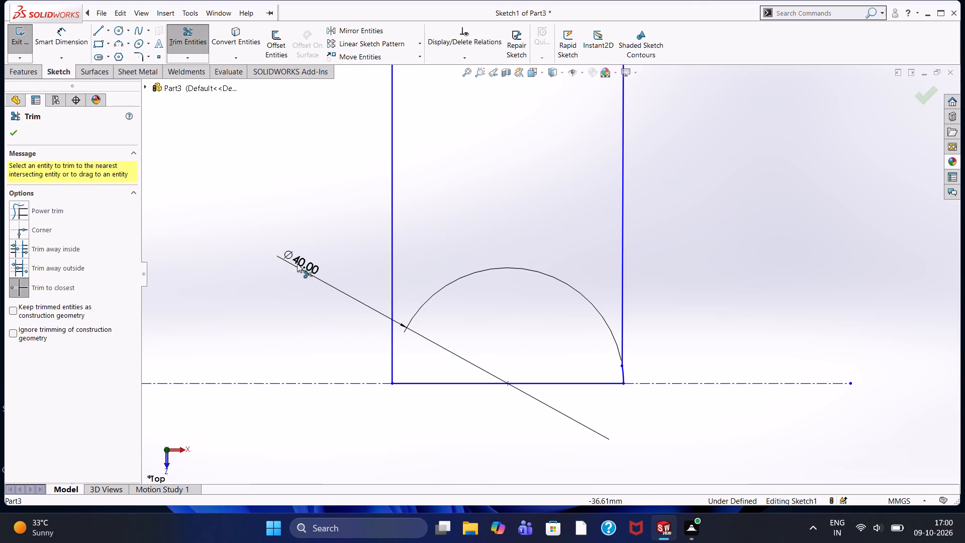
click(302, 261)
key(Escape)
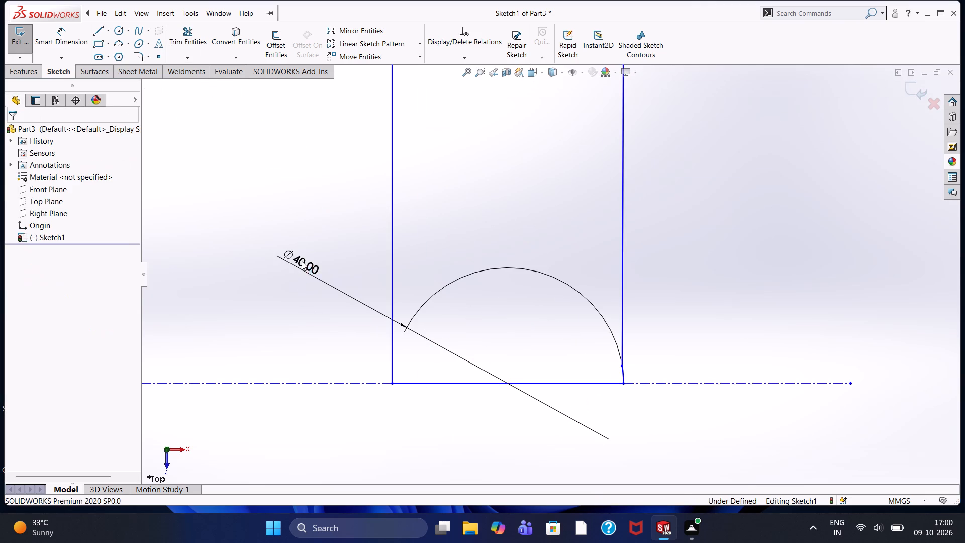
click(302, 262)
key(Delete)
Apply 38.5 mm sketch fillets to both inner corners where the horizontal arms meet the vertical stem lines.
scroll(432, 282, up, 3)
scroll(598, 282, up, 1)
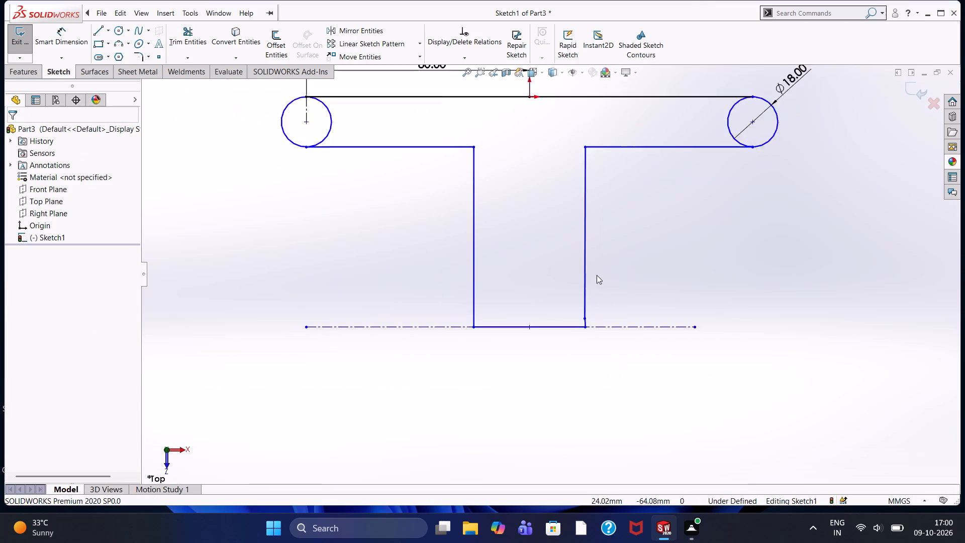
scroll(597, 275, up, 2)
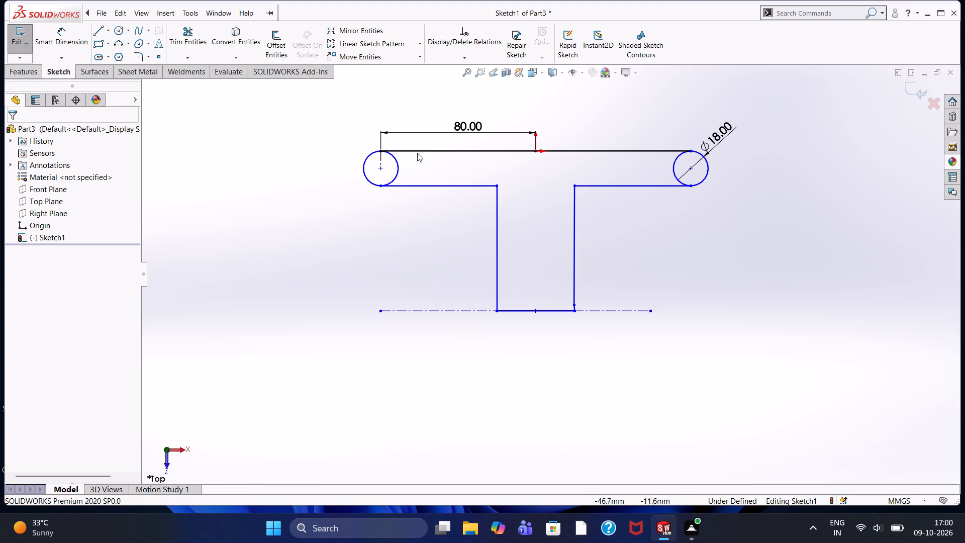
click(145, 56)
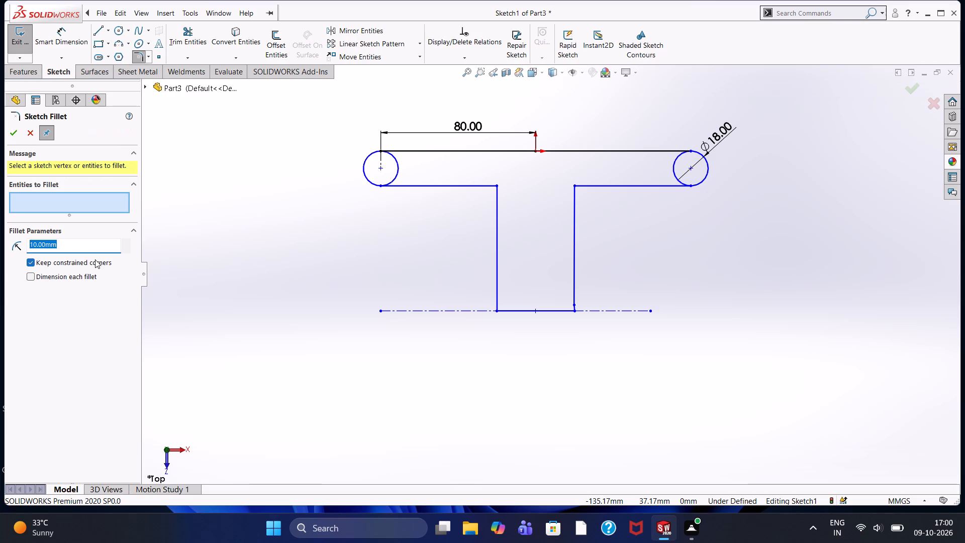
text(38.5)
key(Return)
click(498, 184)
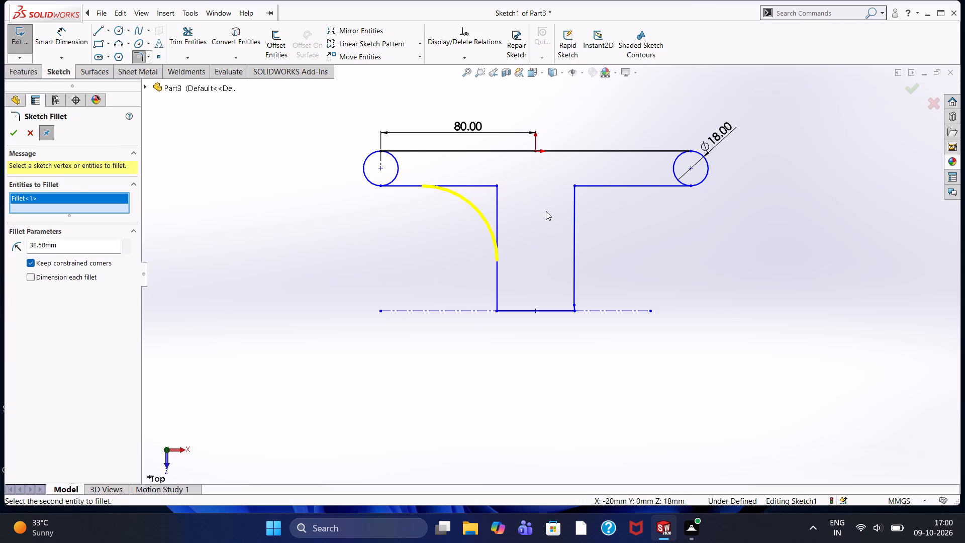
click(573, 187)
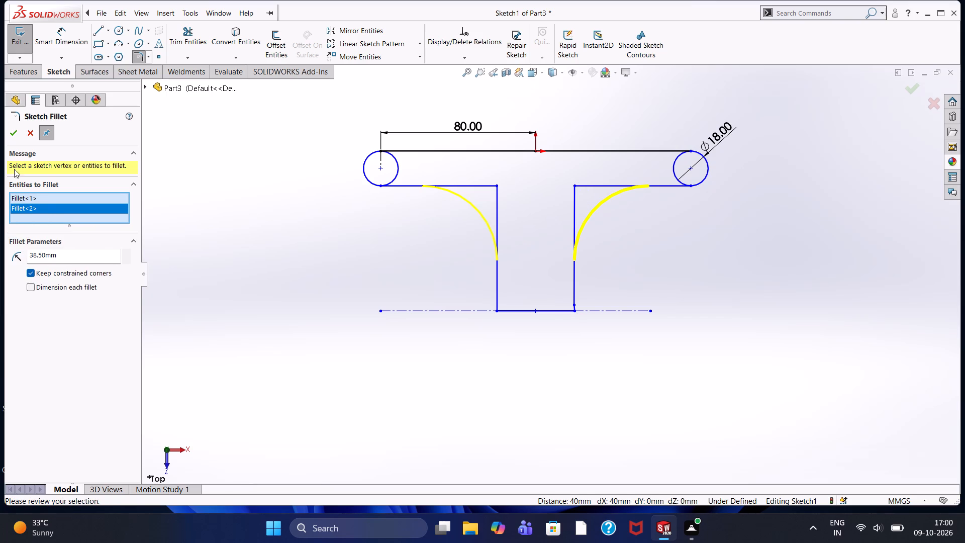
click(14, 135)
click(378, 253)
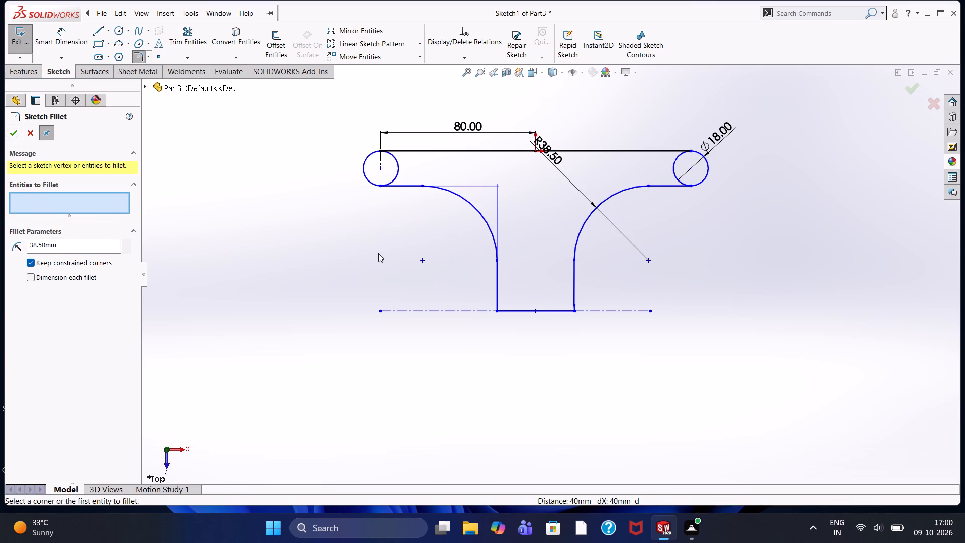
click(12, 128)
click(243, 281)
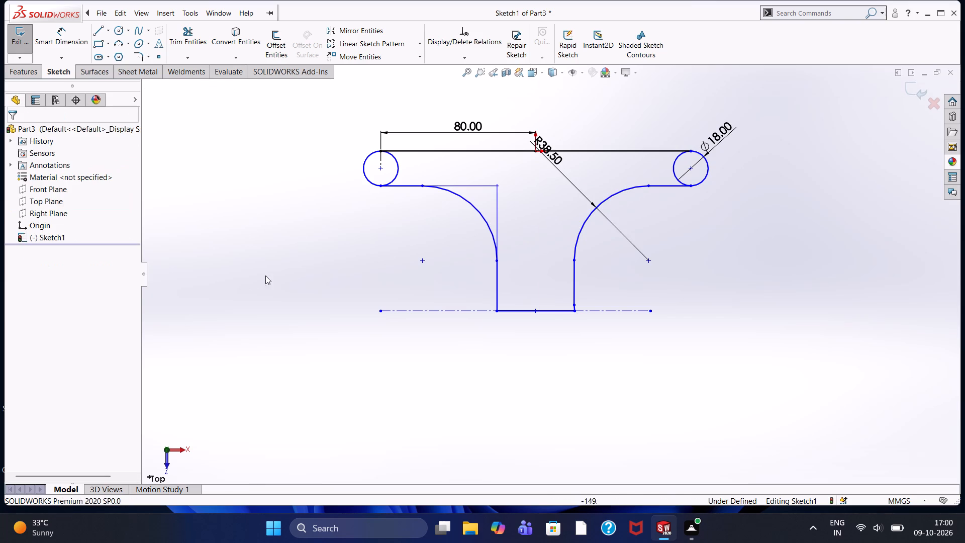
Trim away the inner halves of both 18 mm end circles, leaving rounded outer ends on the arms.
scroll(442, 257, up, 1)
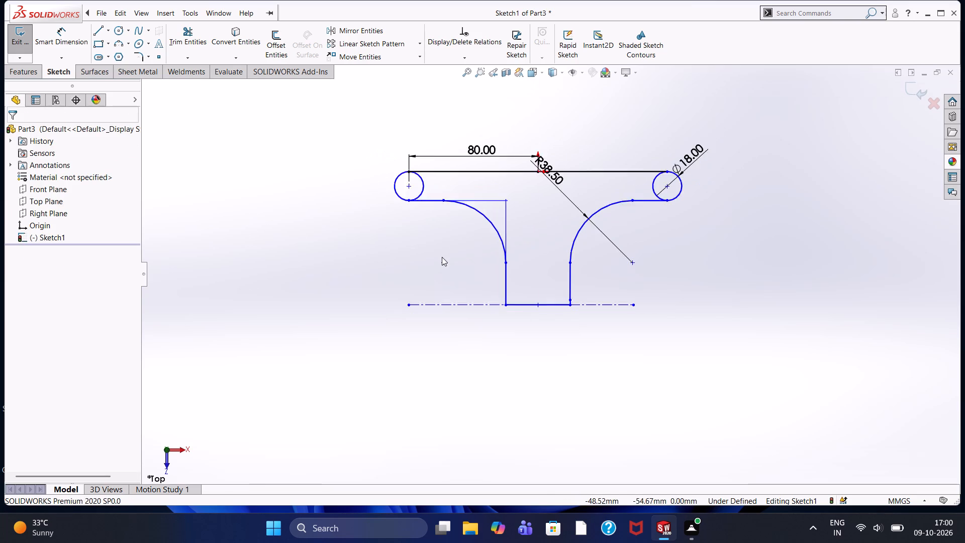
scroll(442, 257, up, 2)
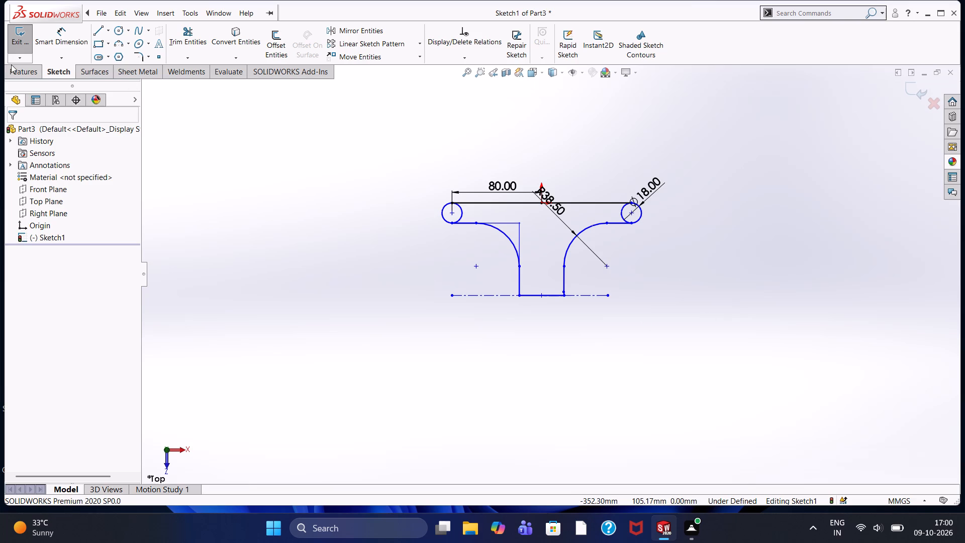
click(22, 75)
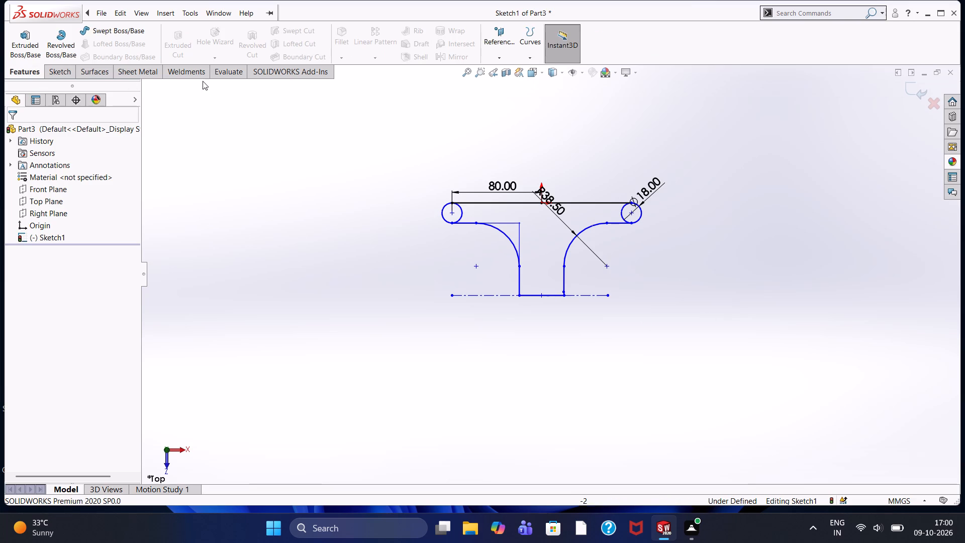
click(63, 75)
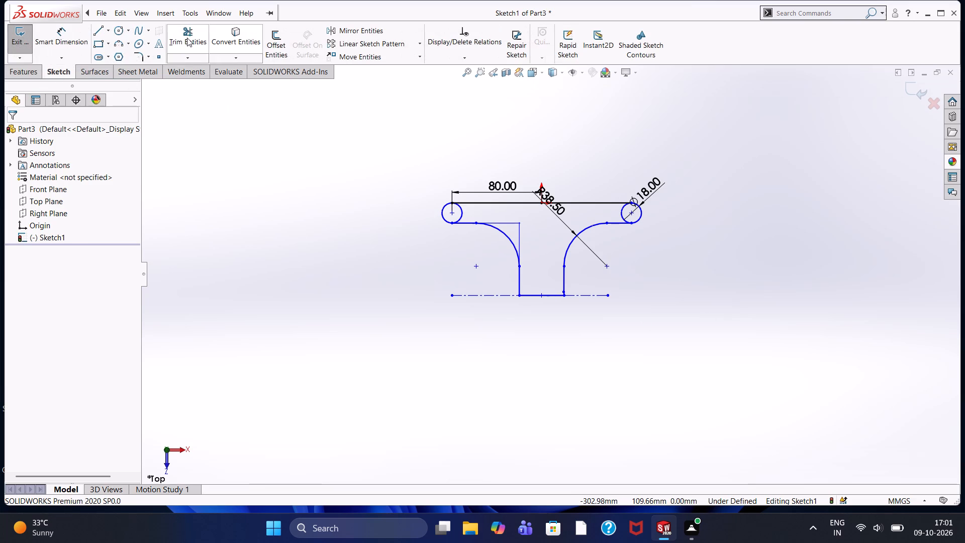
click(187, 38)
scroll(450, 203, down, 4)
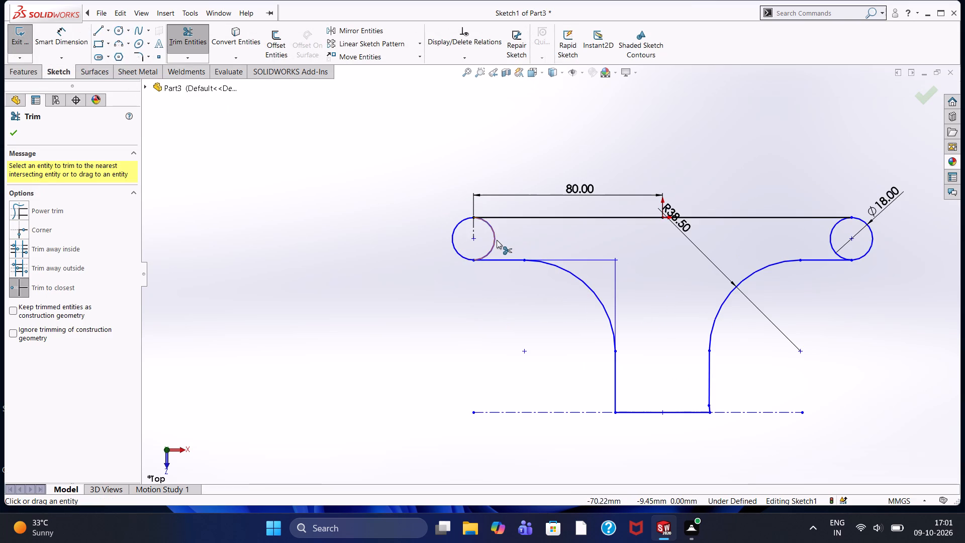
click(496, 240)
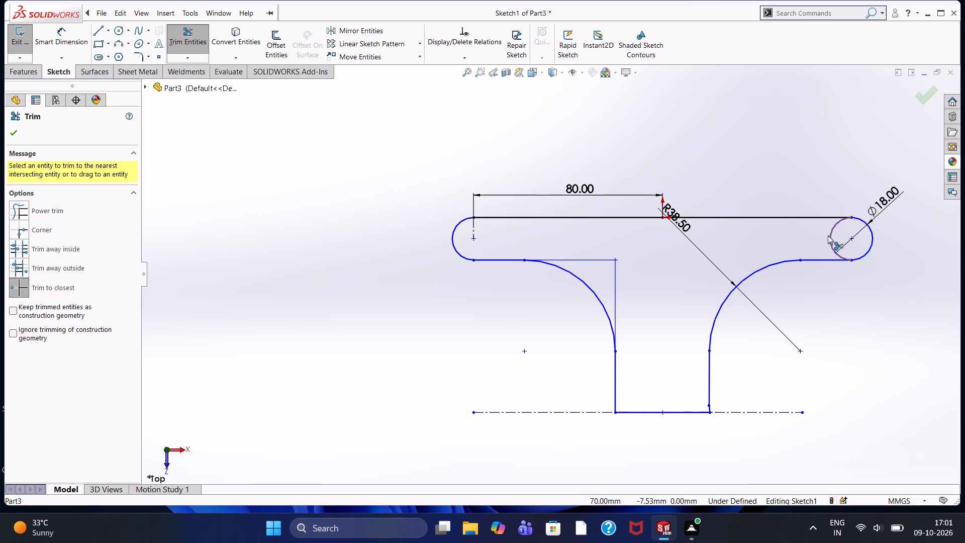
click(828, 235)
click(18, 128)
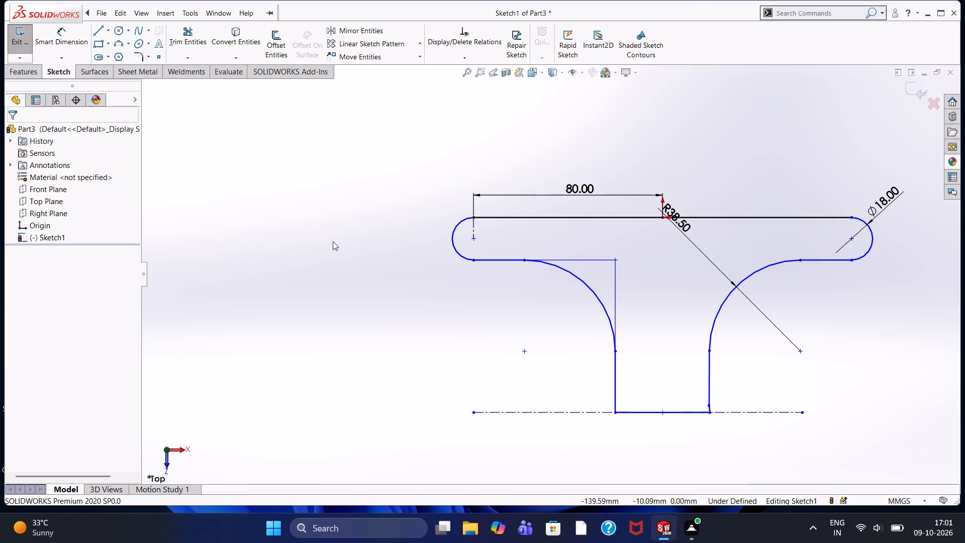
Extrude the closed T-shaped profile as a boss with a blind depth of 10 mm from the sketch plane.
click(433, 284)
middle_drag(433, 283, 424, 253)
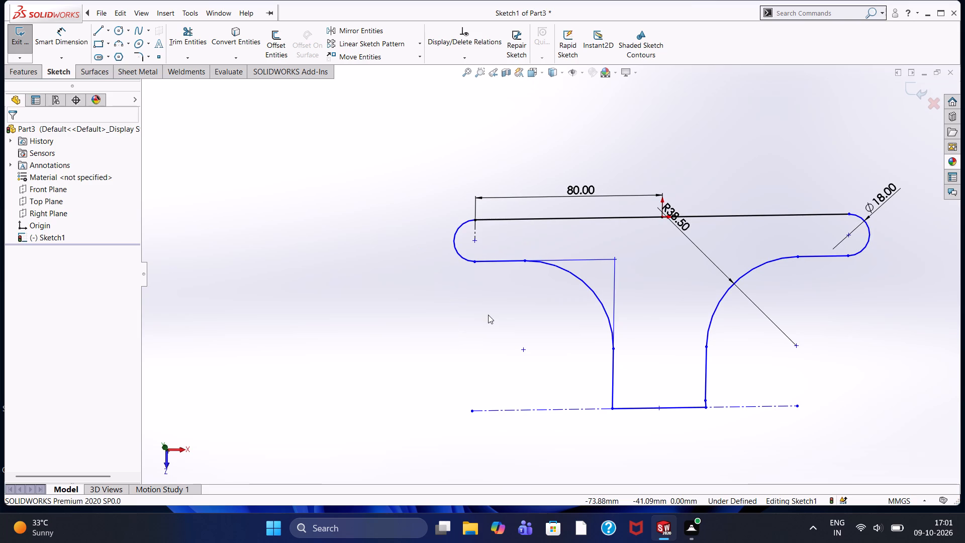
middle_drag(488, 315, 497, 330)
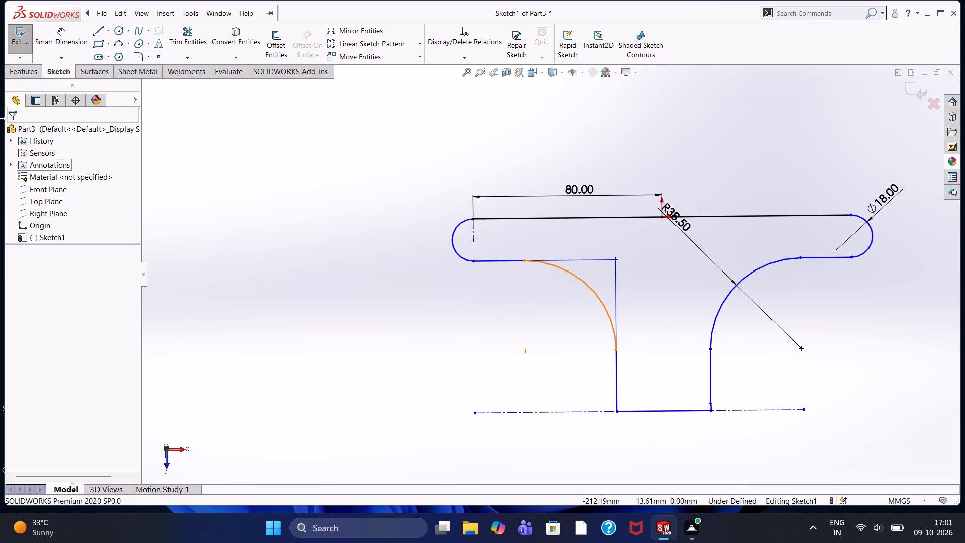
key(Escape)
click(26, 69)
click(16, 43)
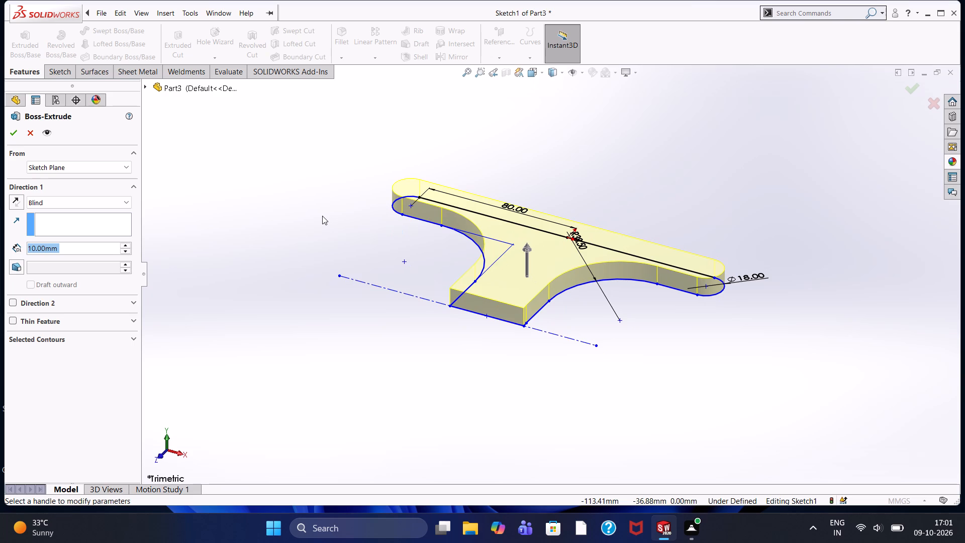
click(18, 137)
click(296, 251)
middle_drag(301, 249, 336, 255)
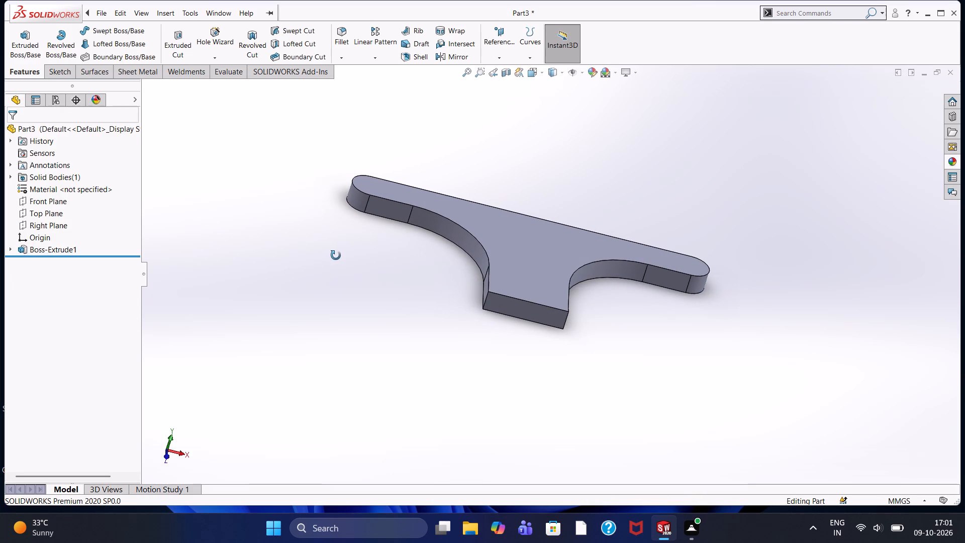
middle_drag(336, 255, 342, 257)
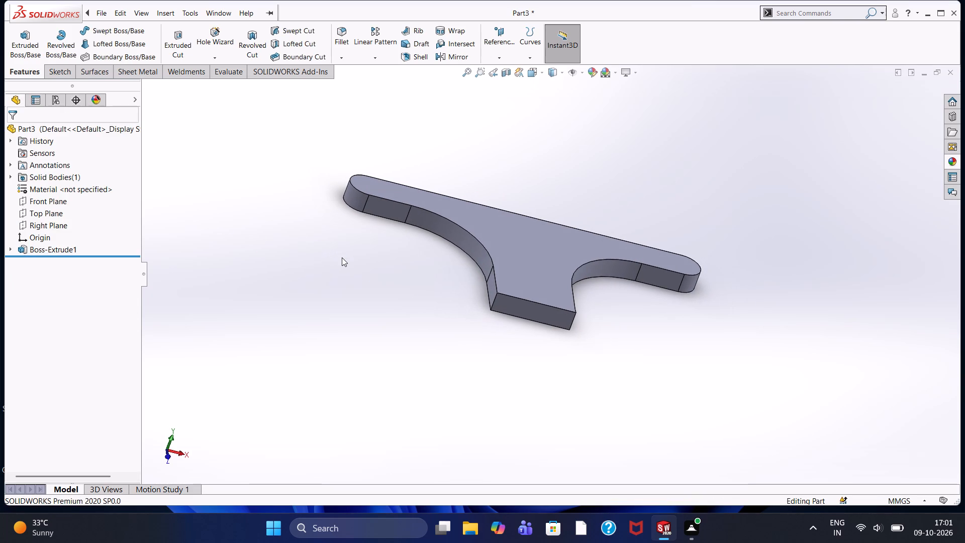
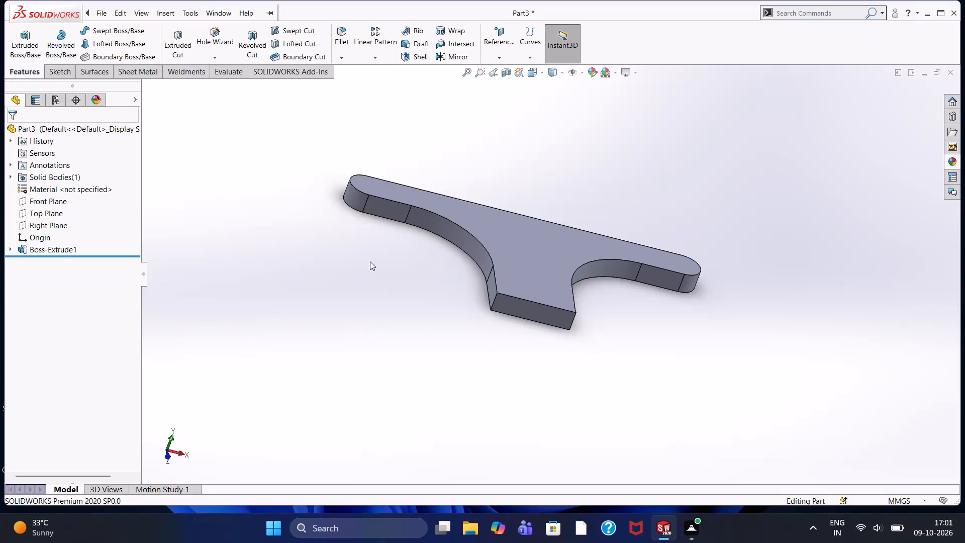
On the plate's top face, sketch a 12 mm diameter circle centred on the left arm's rounded end.
scroll(370, 261, down, 1)
middle_drag(370, 261, 354, 293)
scroll(354, 293, up, 1)
click(416, 182)
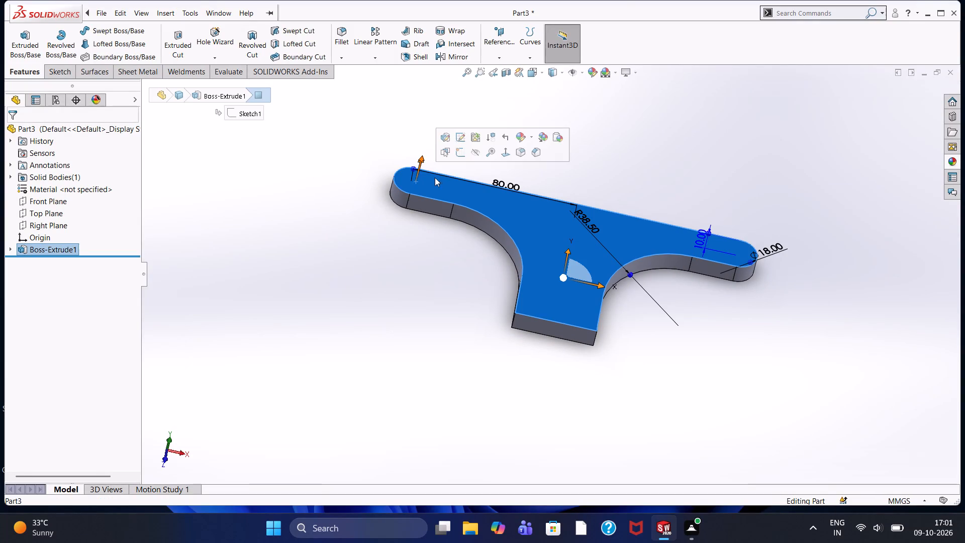
click(461, 153)
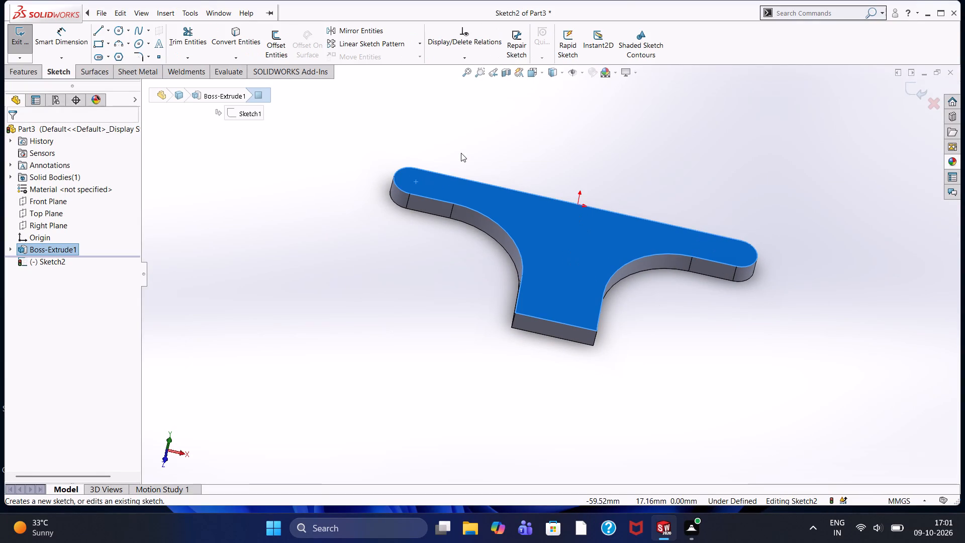
key(ctrl+8)
click(386, 144)
click(118, 33)
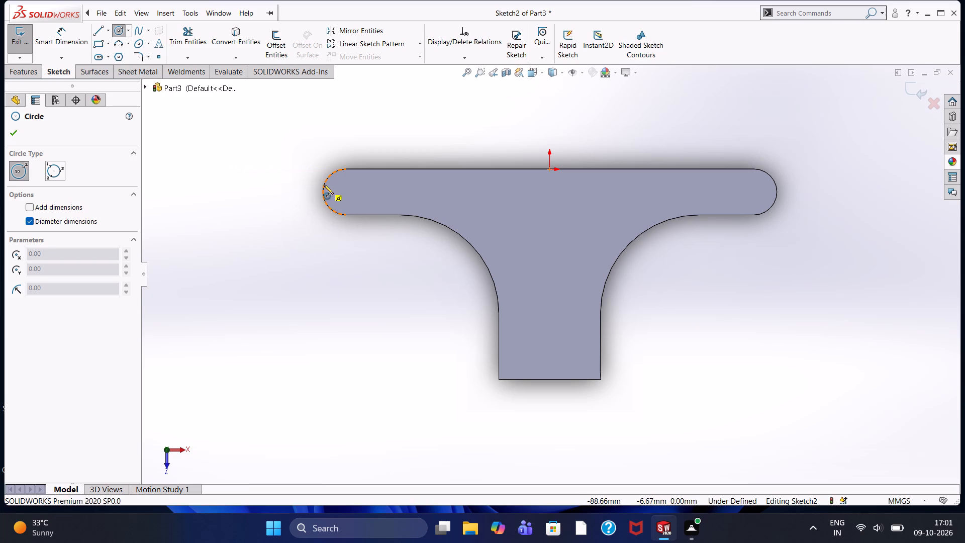
click(345, 192)
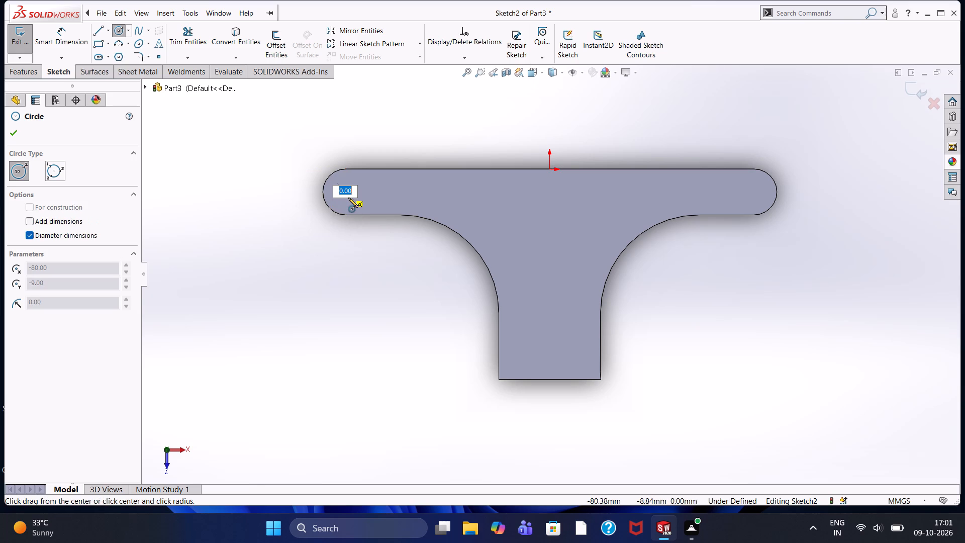
text(12)
key(Return)
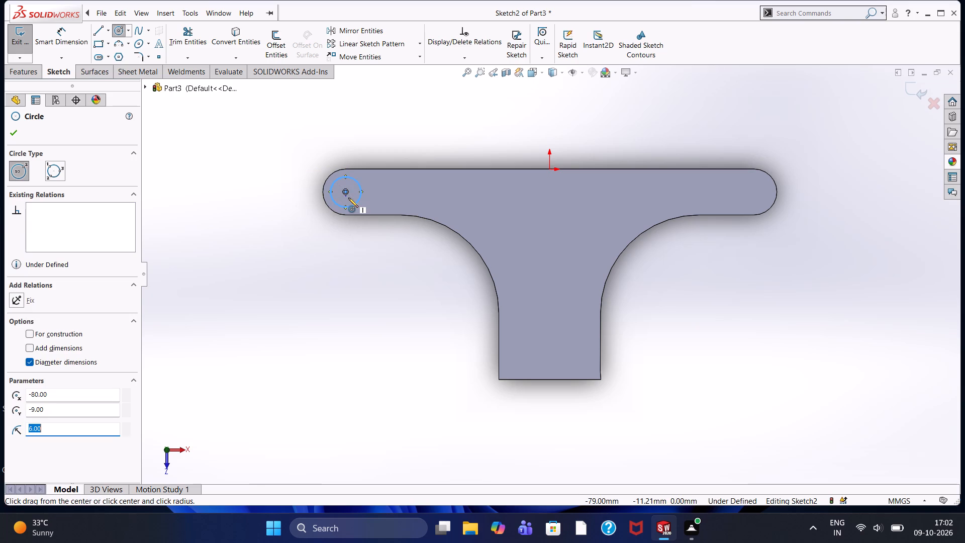
key(Escape)
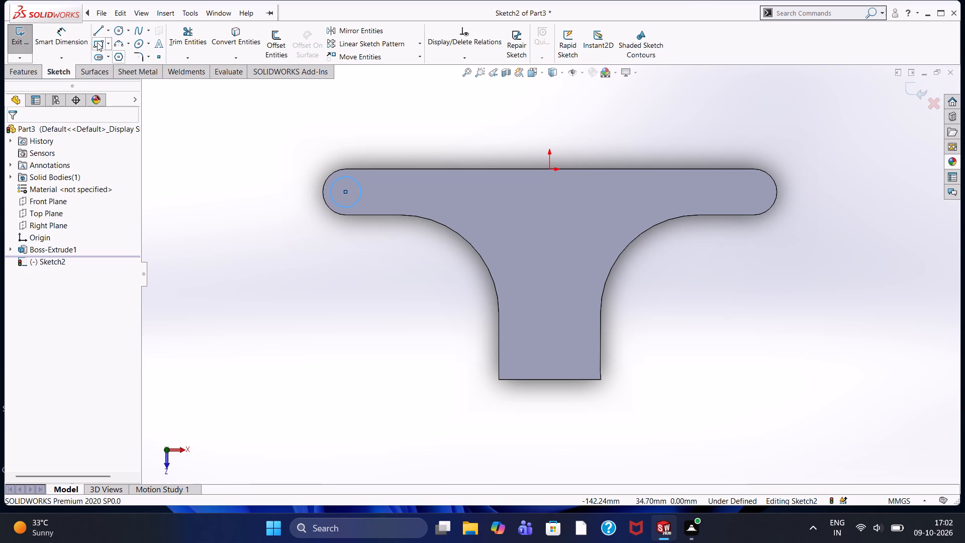
Add a concentric 10 mm diameter circle inside the 12 mm circle at the left arm end.
click(121, 30)
scroll(351, 215, down, 4)
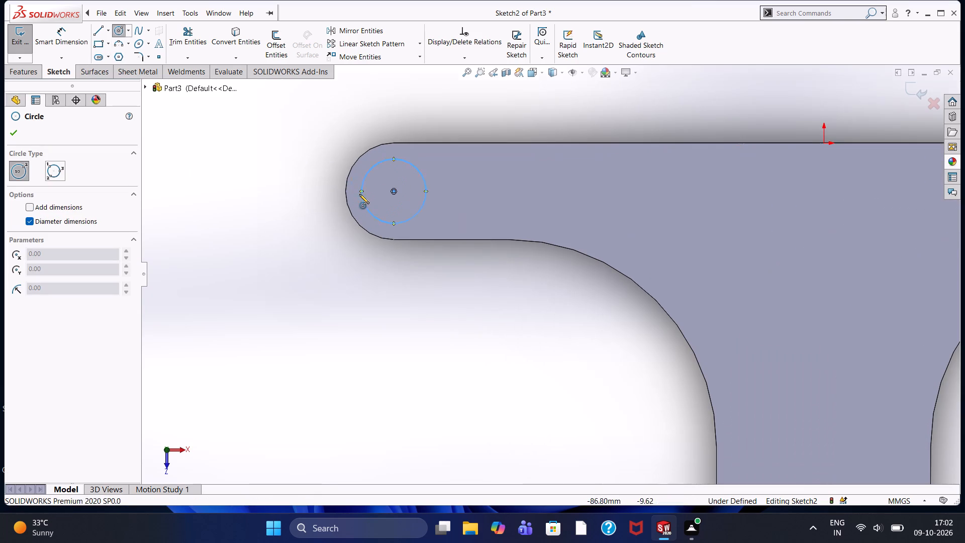
click(393, 192)
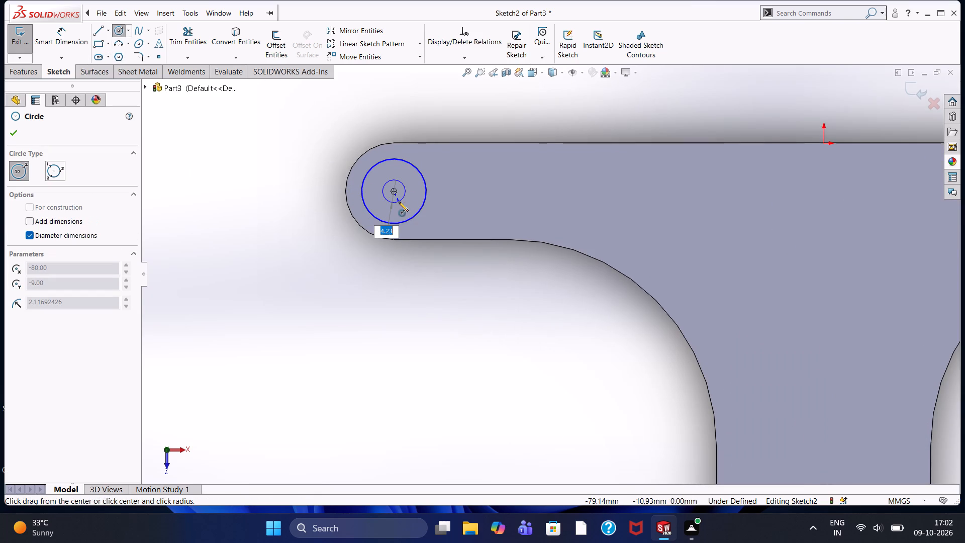
text(10)
key(Return)
key(Escape)
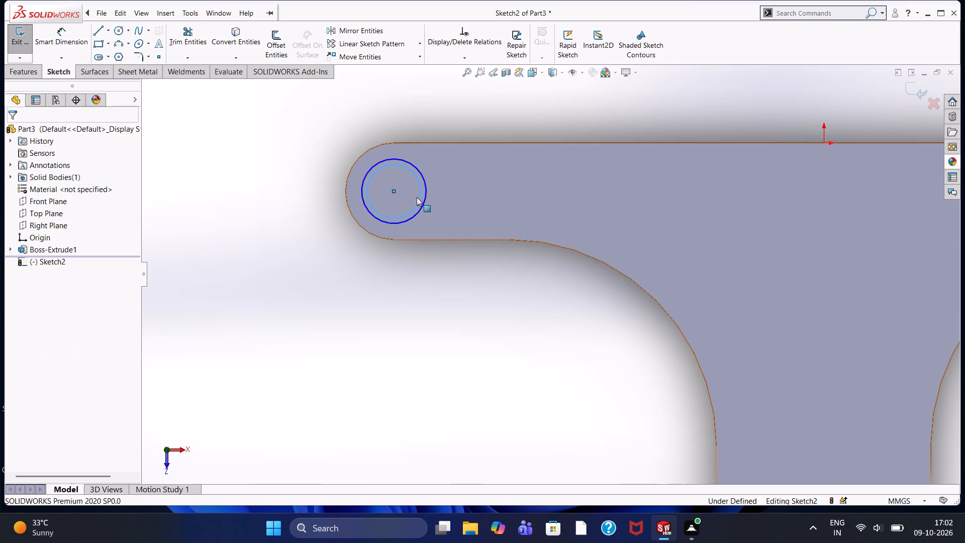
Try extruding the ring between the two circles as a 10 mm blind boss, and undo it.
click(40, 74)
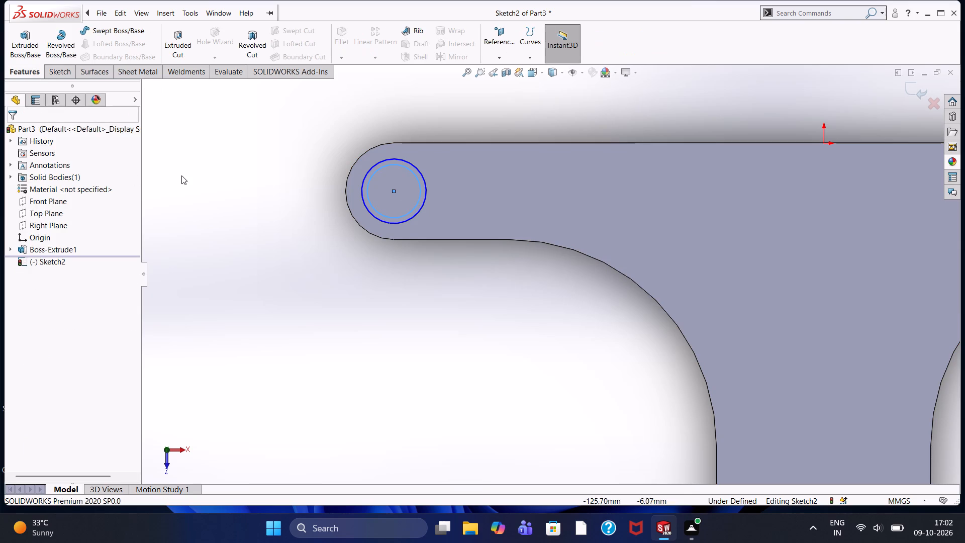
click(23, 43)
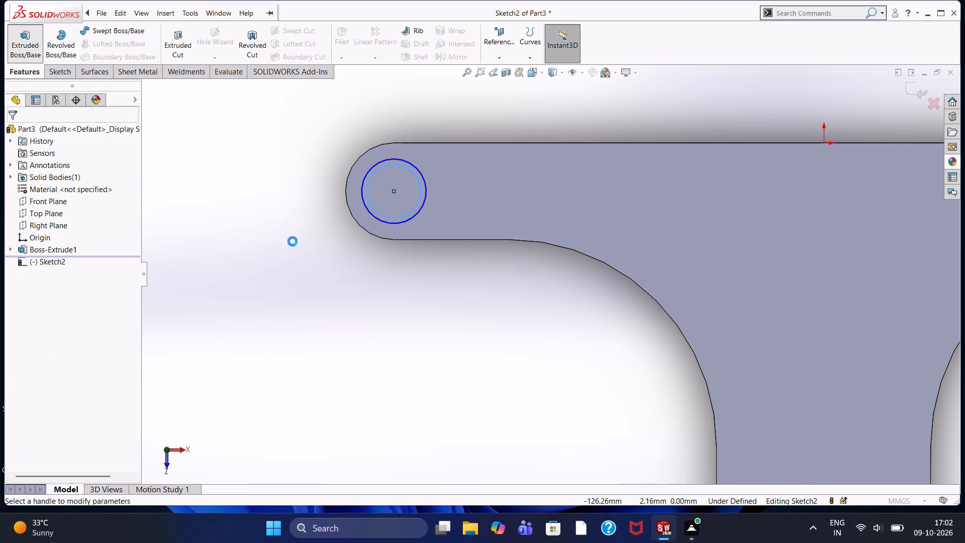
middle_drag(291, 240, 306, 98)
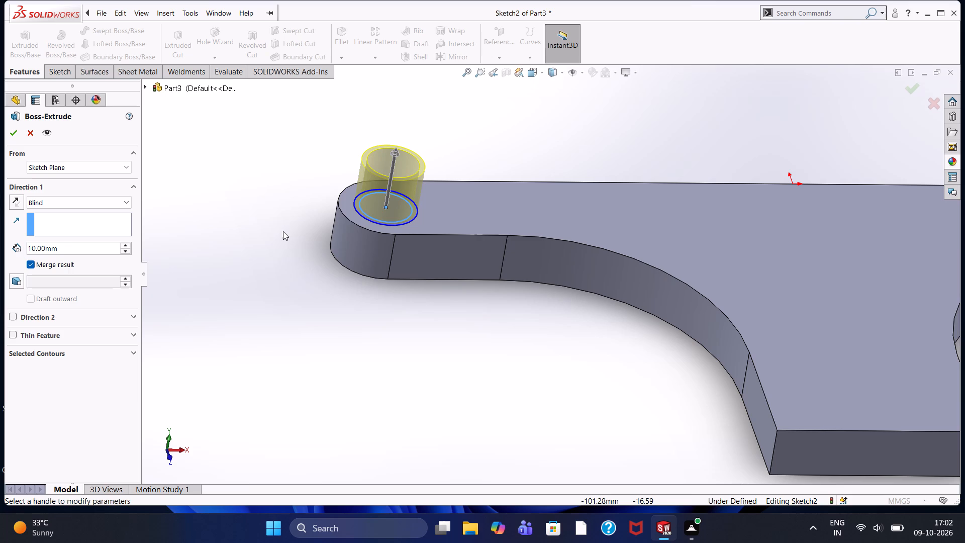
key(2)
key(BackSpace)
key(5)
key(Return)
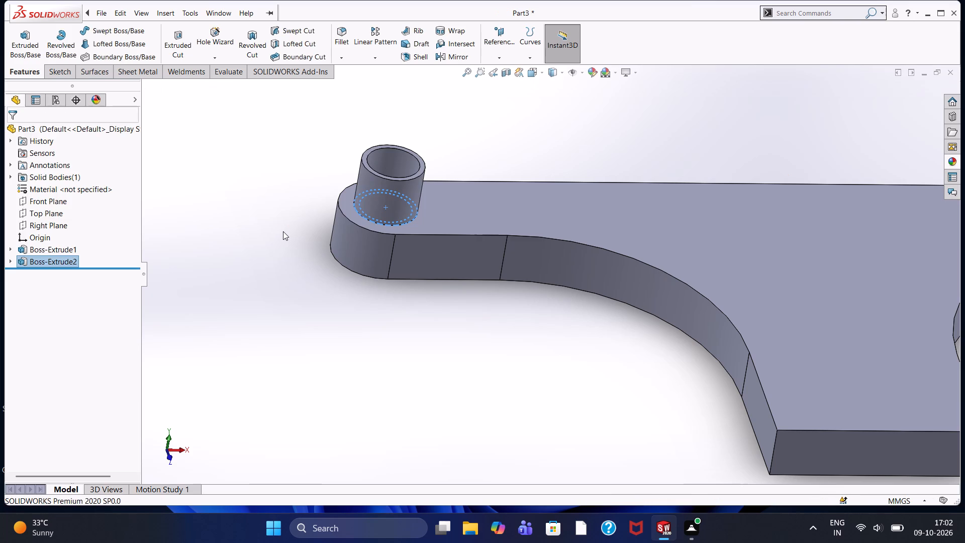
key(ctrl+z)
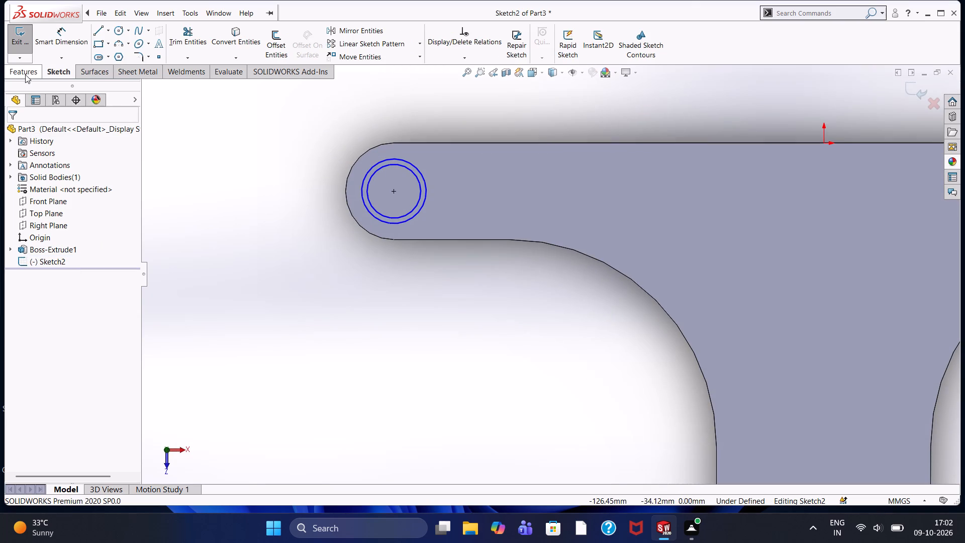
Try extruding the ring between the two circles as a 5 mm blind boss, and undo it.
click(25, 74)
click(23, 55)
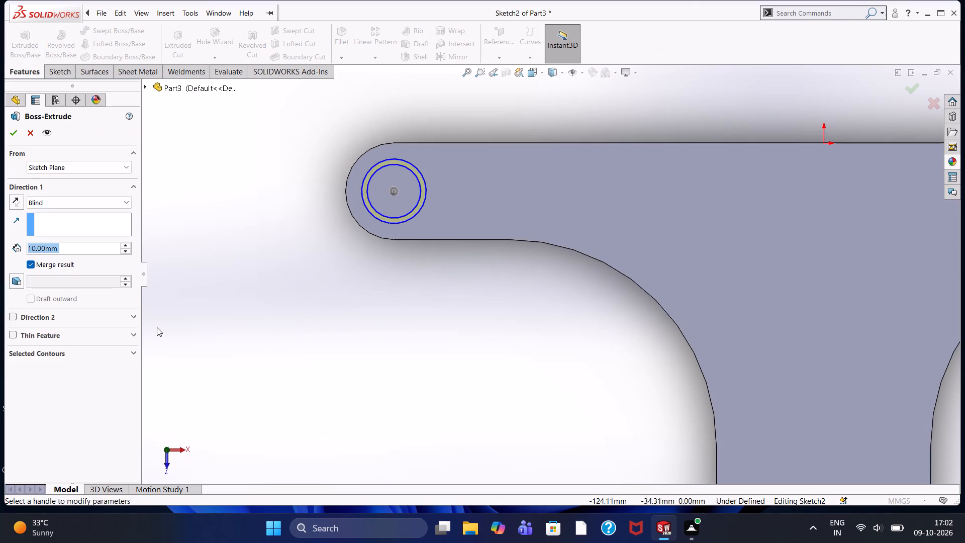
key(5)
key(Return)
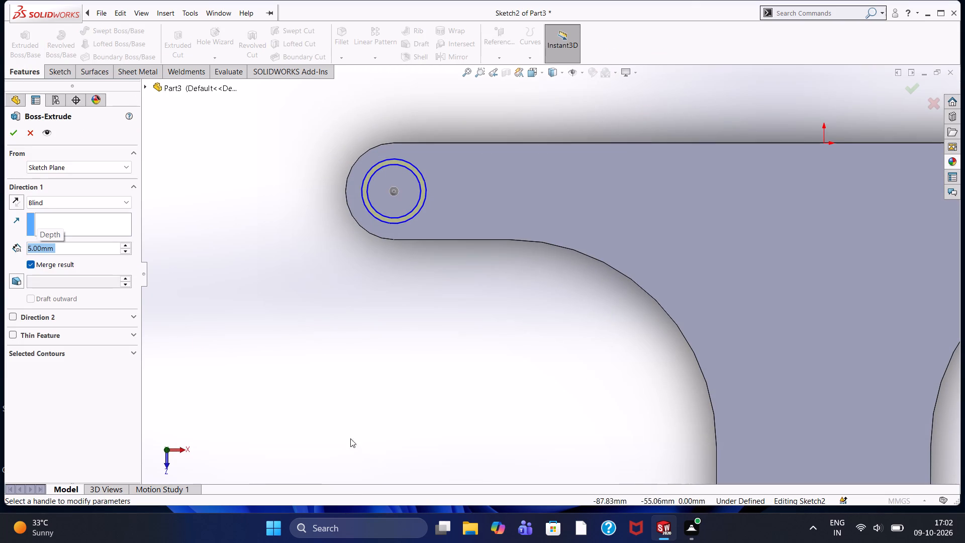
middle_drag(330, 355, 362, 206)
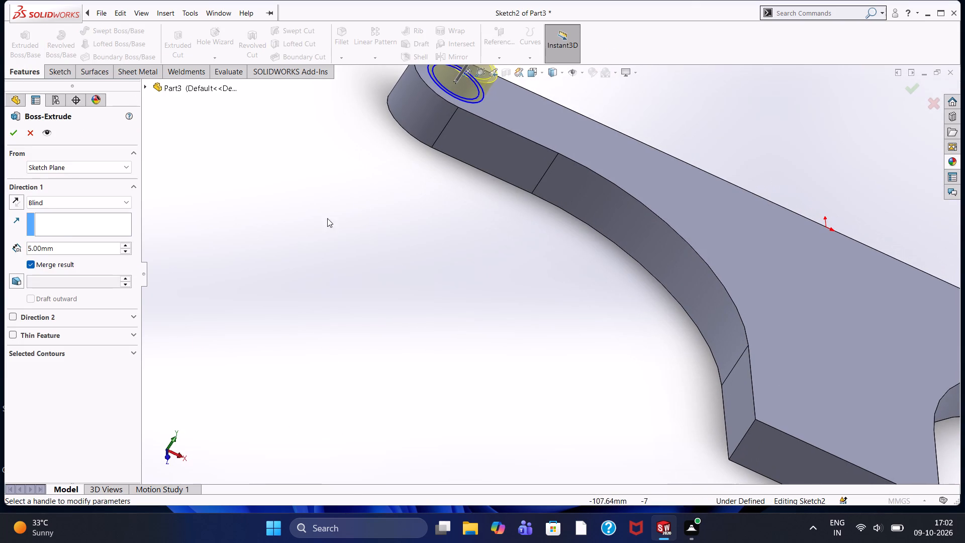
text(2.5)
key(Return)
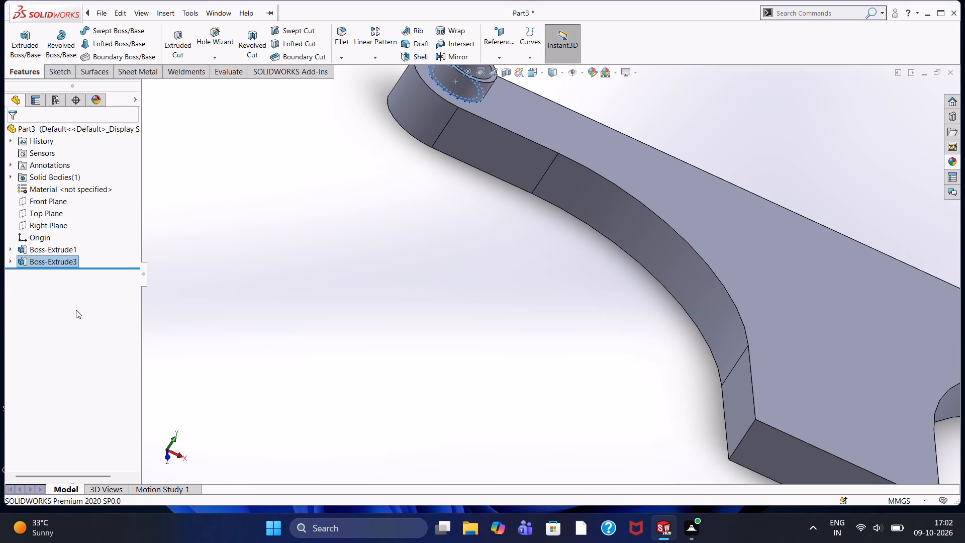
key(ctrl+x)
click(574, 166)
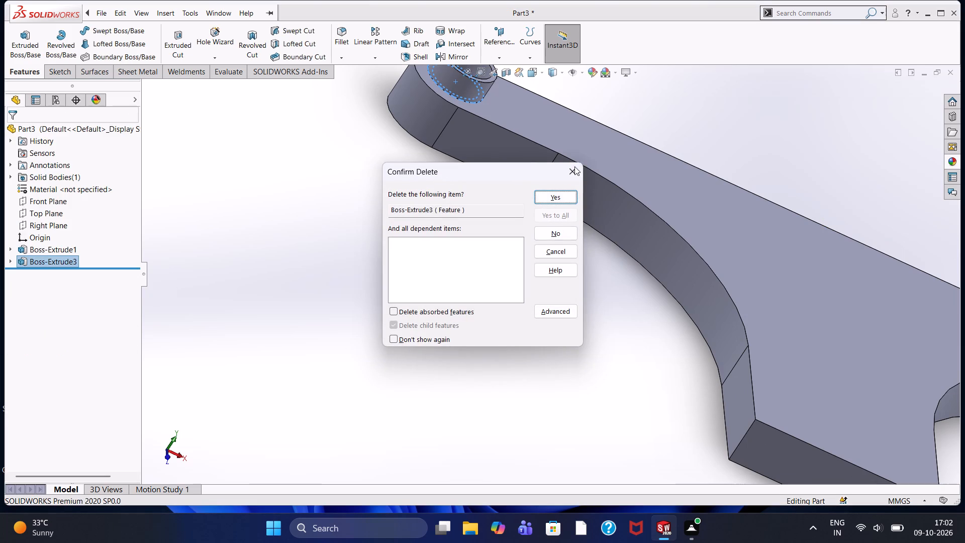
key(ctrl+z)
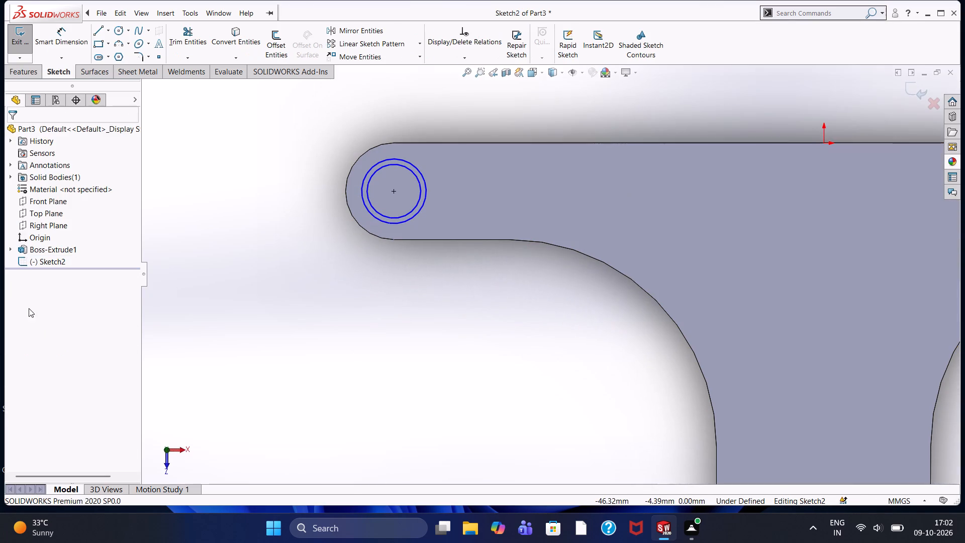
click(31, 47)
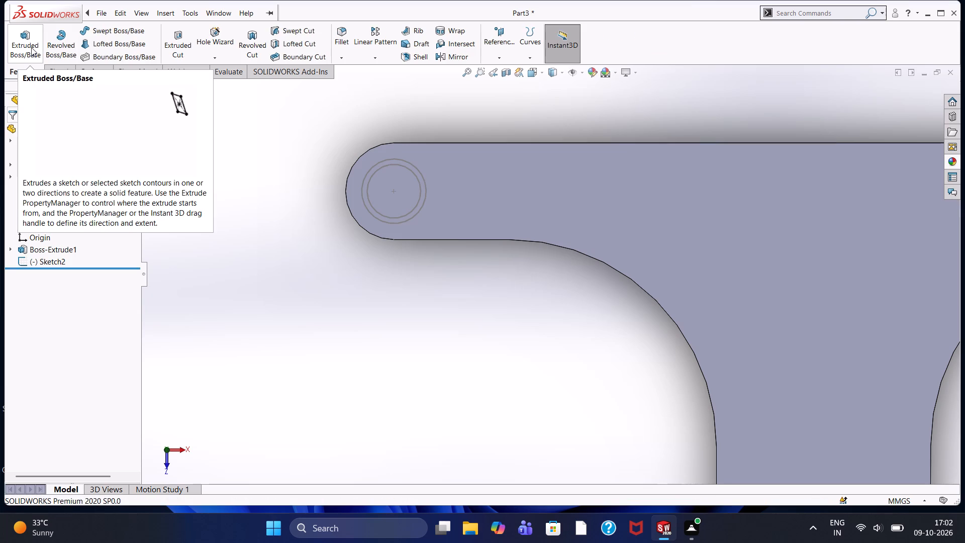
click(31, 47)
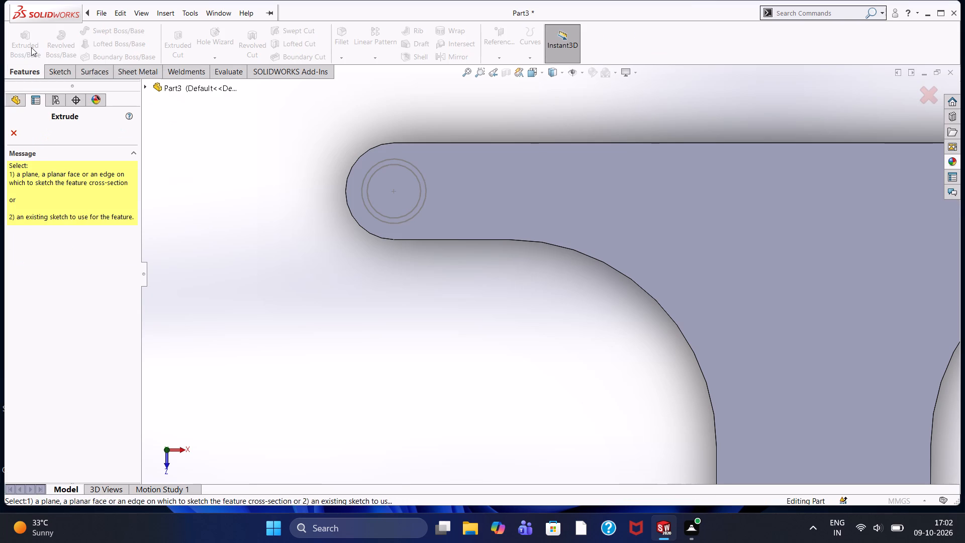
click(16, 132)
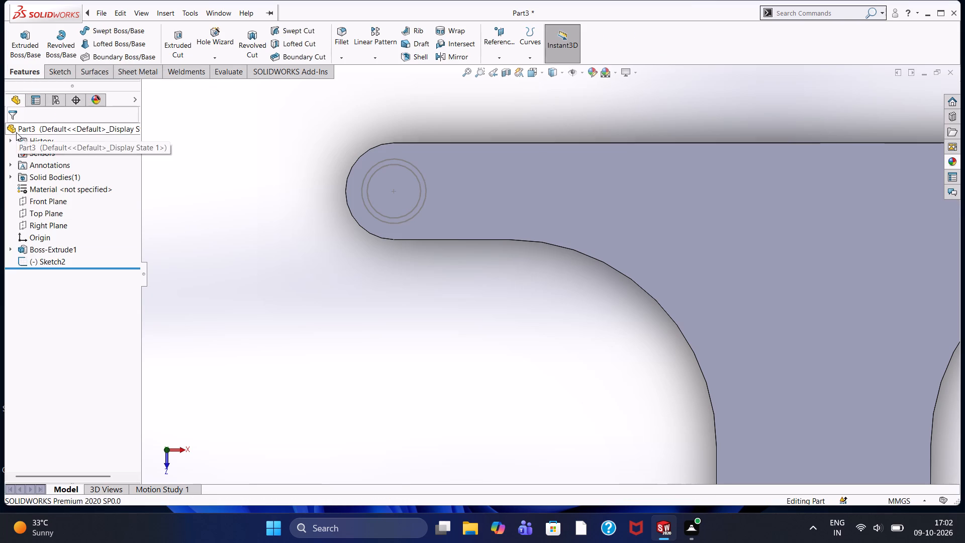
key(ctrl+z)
Extrude the ring between the 12 mm and 10 mm circles as a boss with a blind depth of 2.5 mm.
click(36, 70)
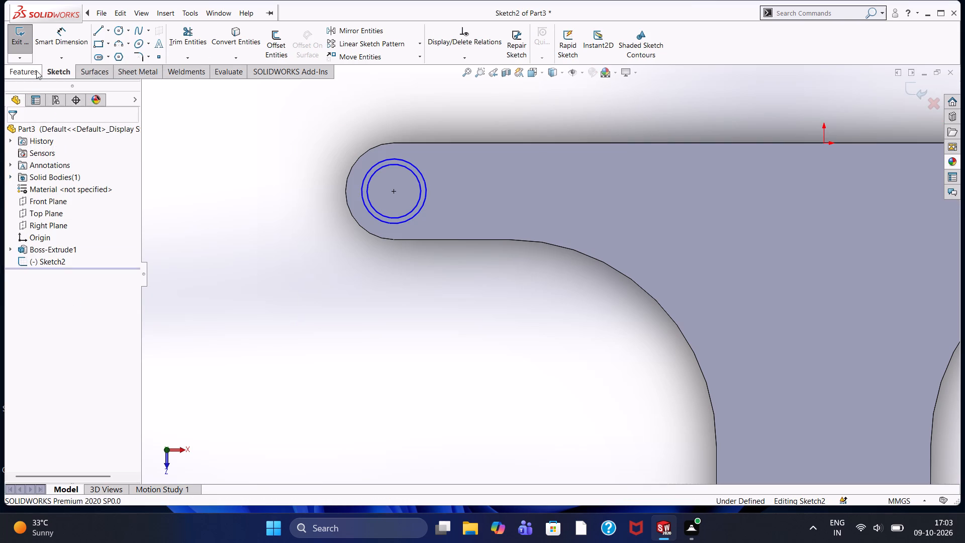
click(28, 52)
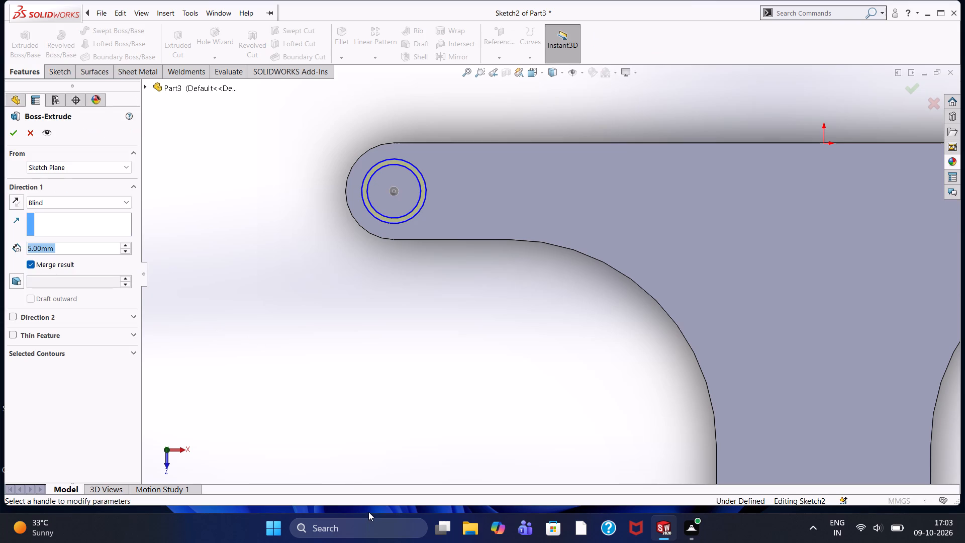
text(2.5)
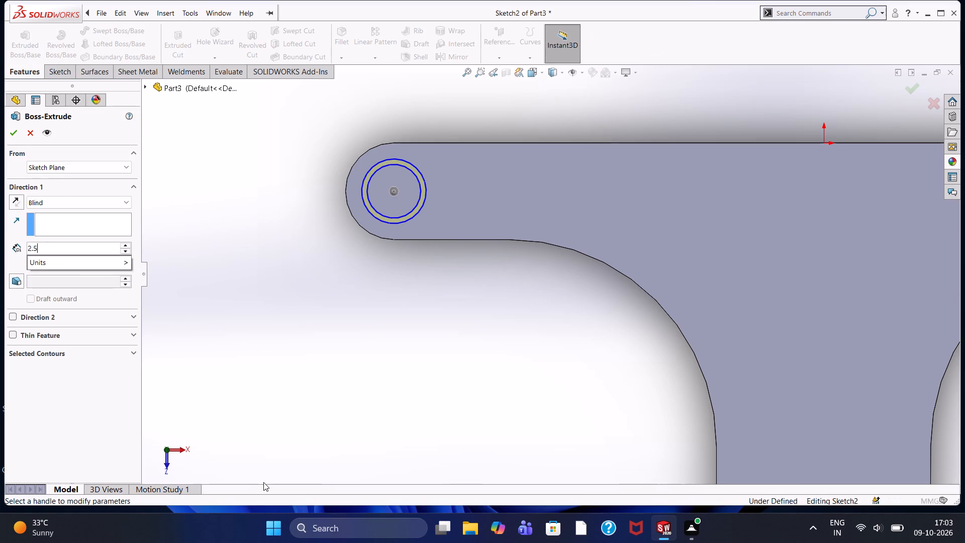
key(Return)
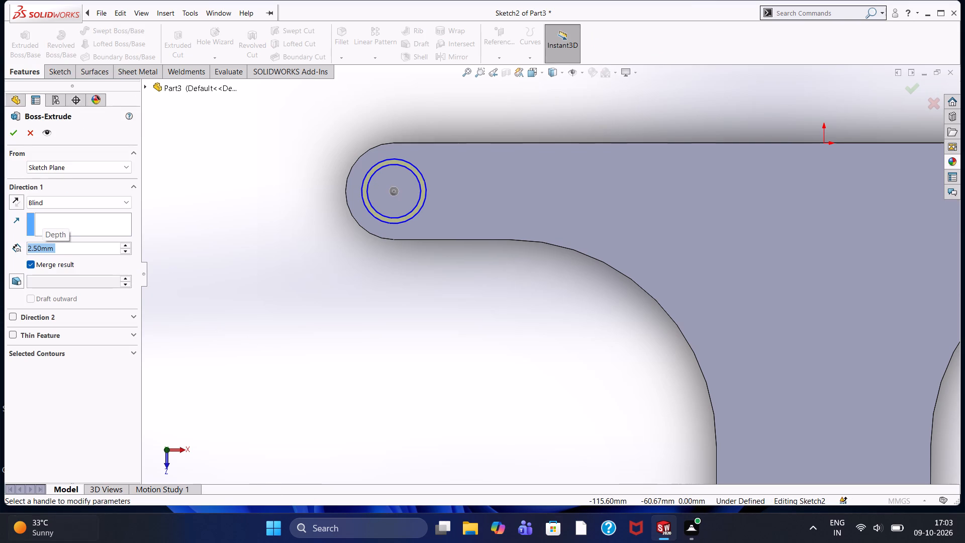
middle_drag(398, 309, 391, 185)
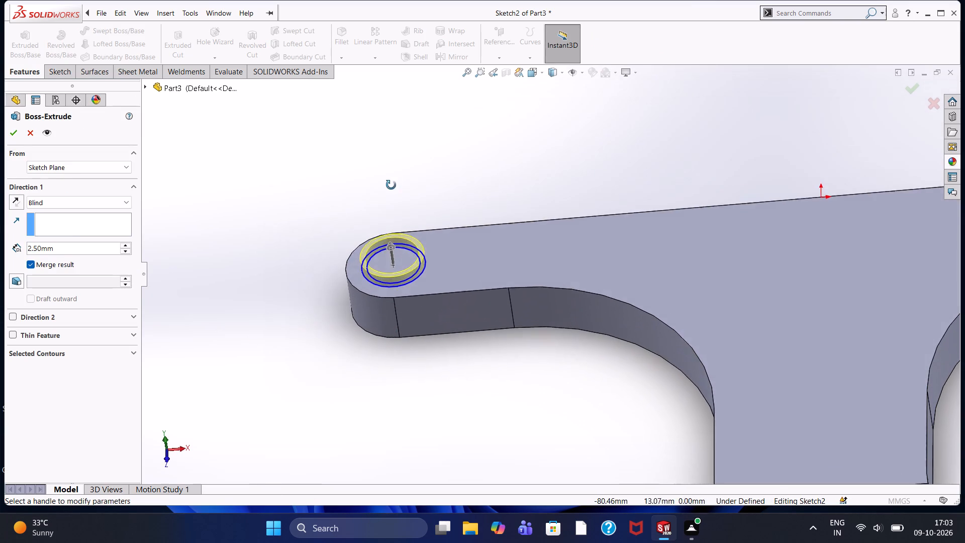
middle_drag(391, 185, 391, 173)
scroll(391, 177, down, 1)
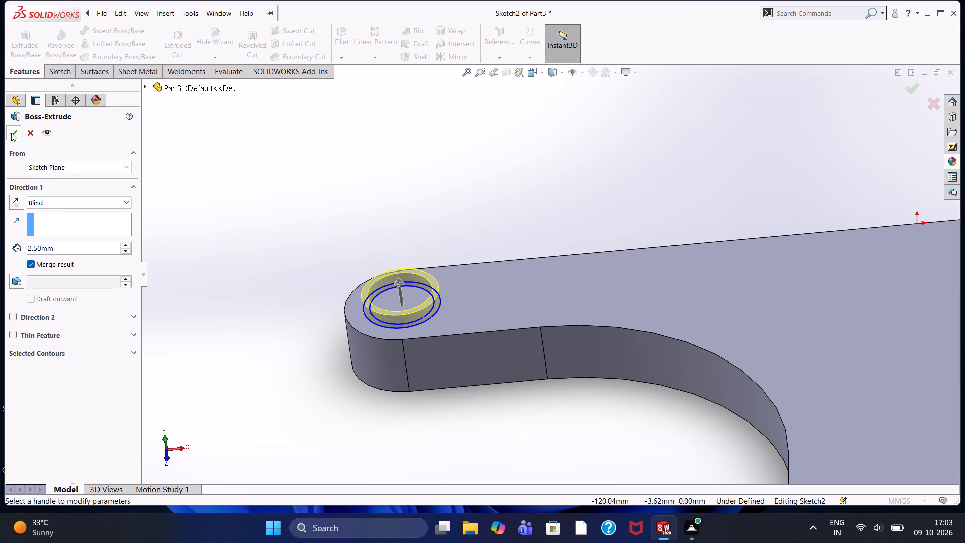
click(11, 133)
click(281, 324)
Start a sketch on the plate's top face and draw a 12 mm diameter circle concentric with the right arm's rounded end.
scroll(712, 388, up, 3)
scroll(750, 358, up, 2)
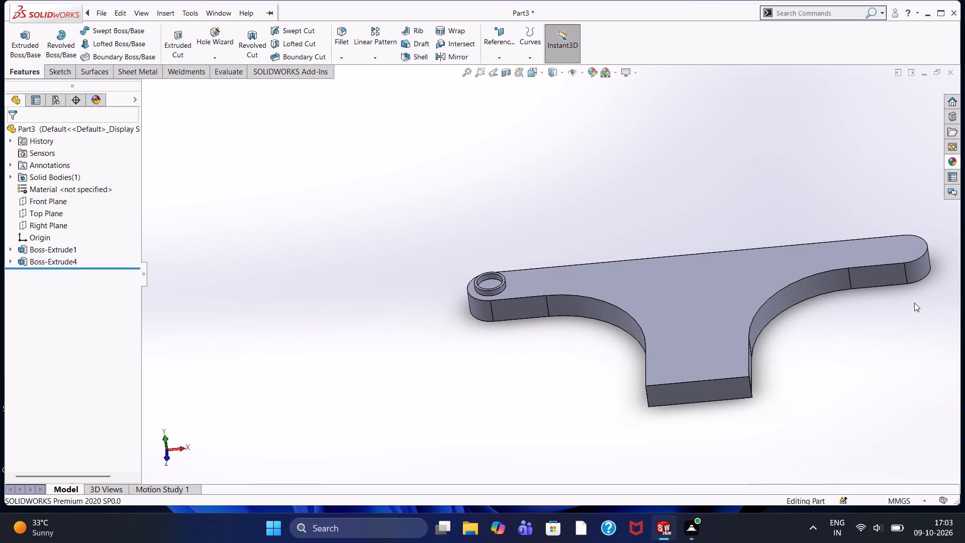
scroll(914, 303, down, 3)
scroll(914, 303, up, 3)
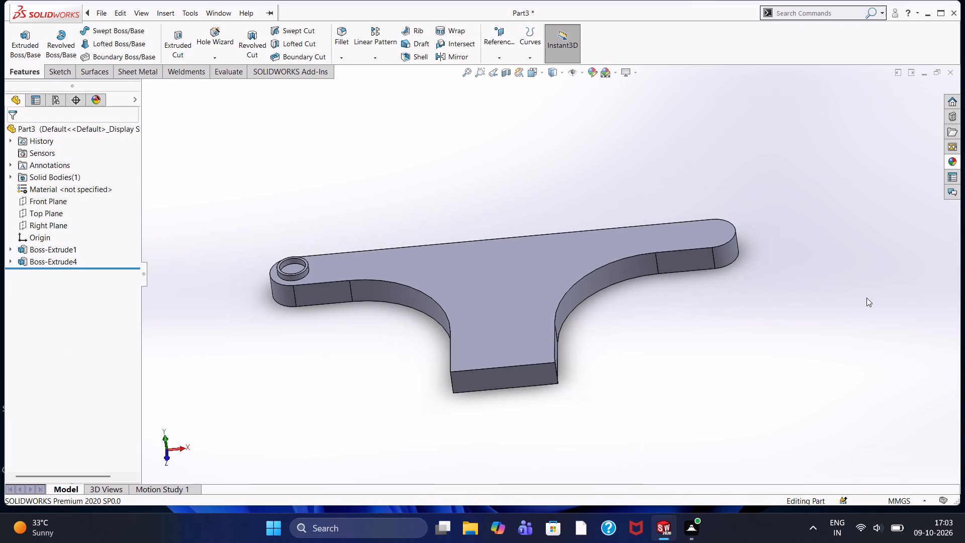
click(717, 232)
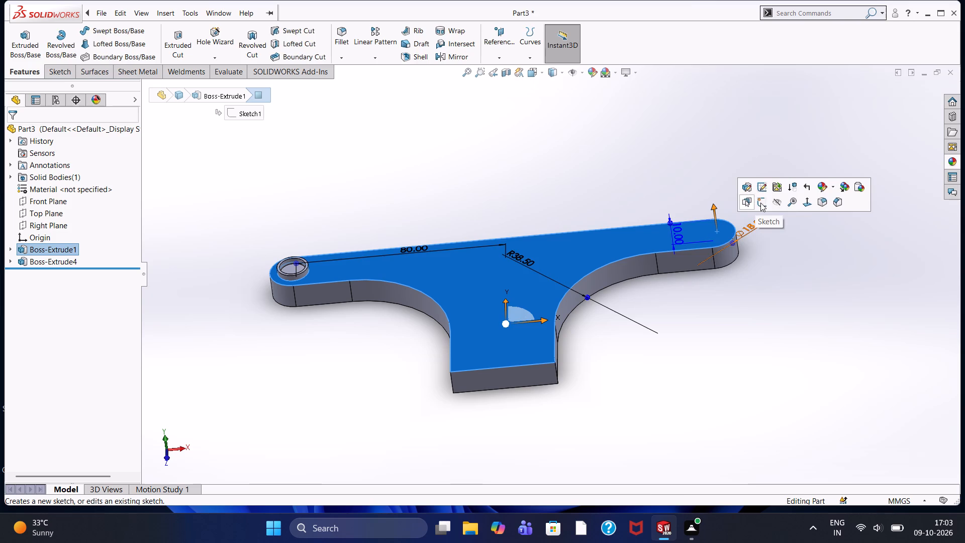
click(760, 202)
key(ctrl+8)
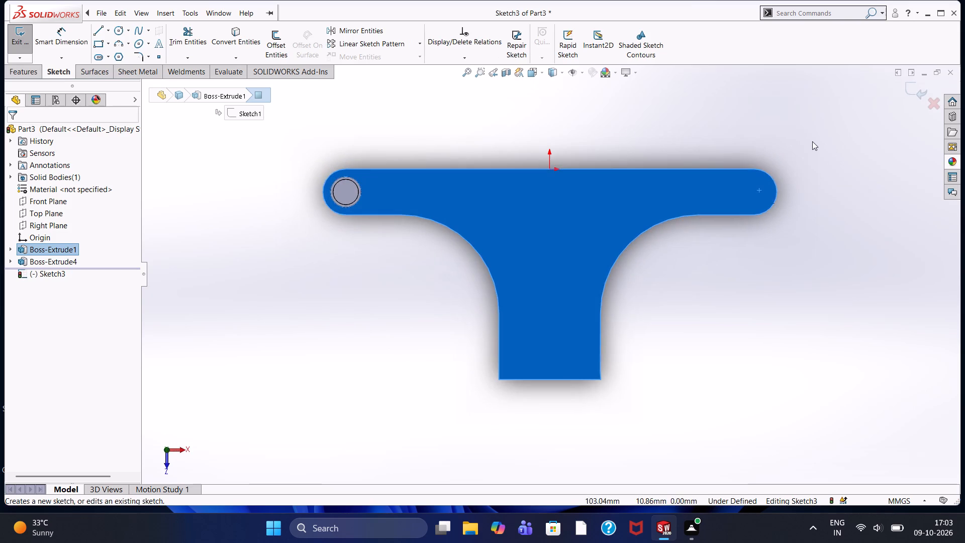
click(812, 141)
scroll(786, 145, down, 3)
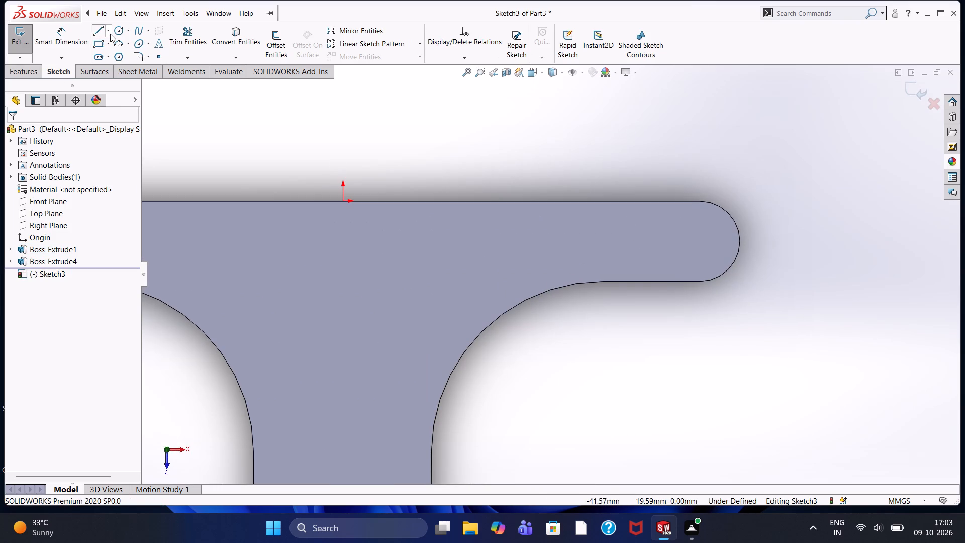
click(114, 32)
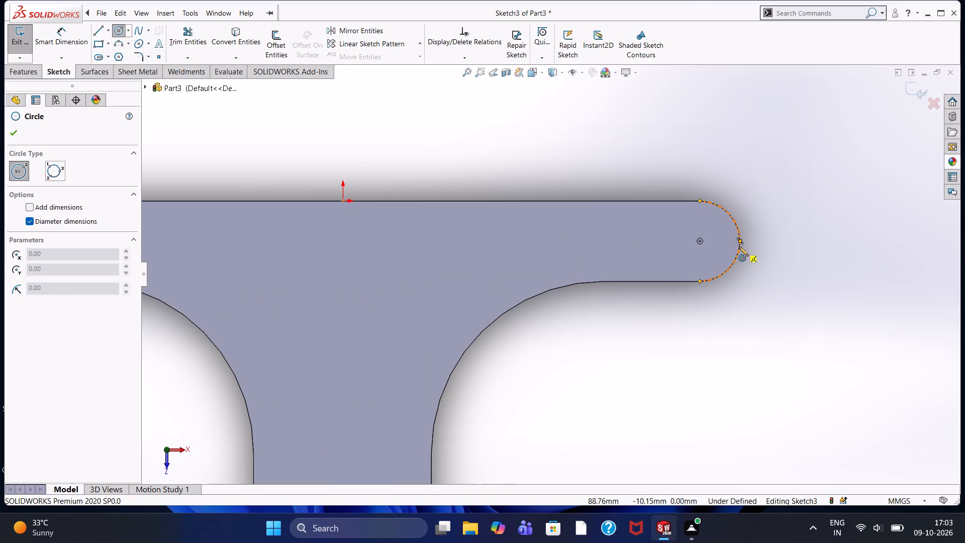
click(698, 240)
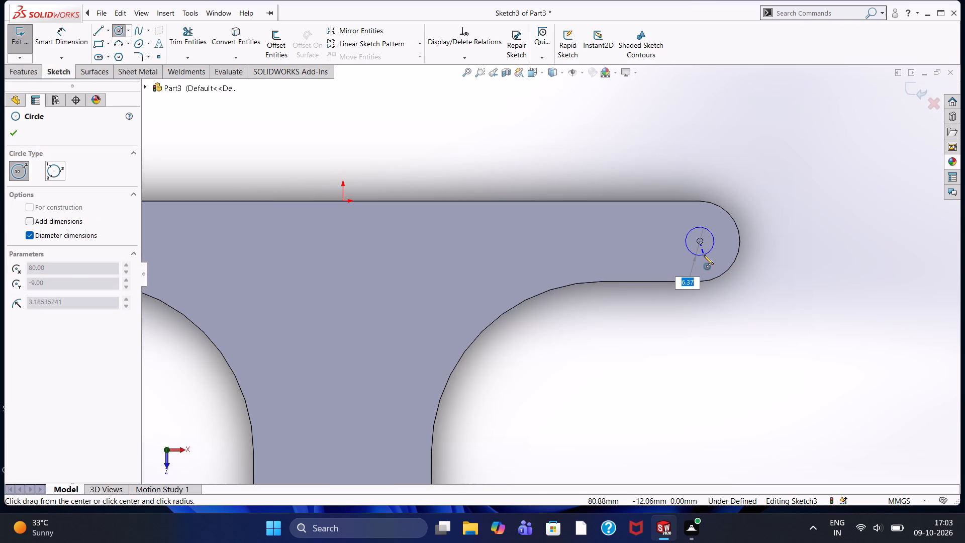
key(1)
key(2)
key(Return)
Add a concentric 10 mm diameter circle inside the 12 mm circle at the right arm end.
scroll(704, 255, down, 2)
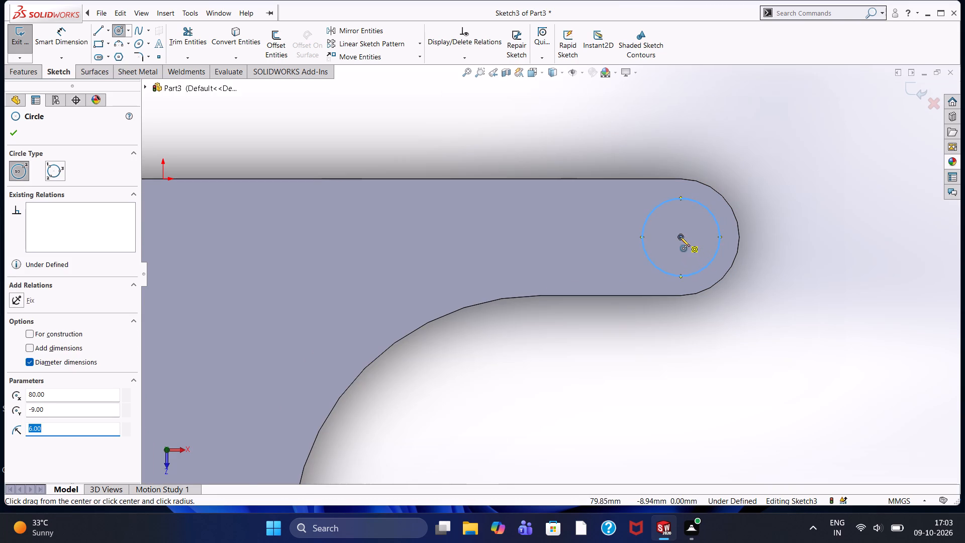
click(680, 237)
text(10)
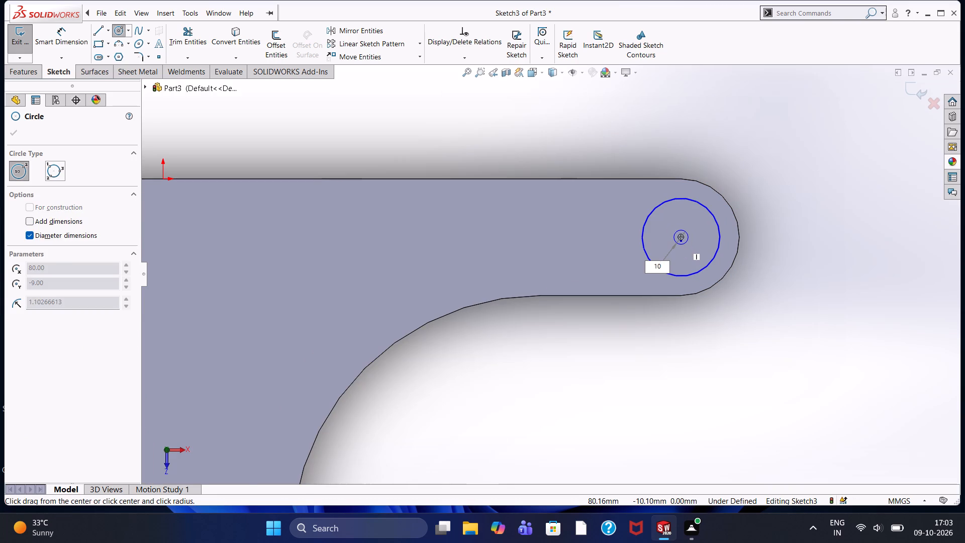
key(Return)
key(Escape)
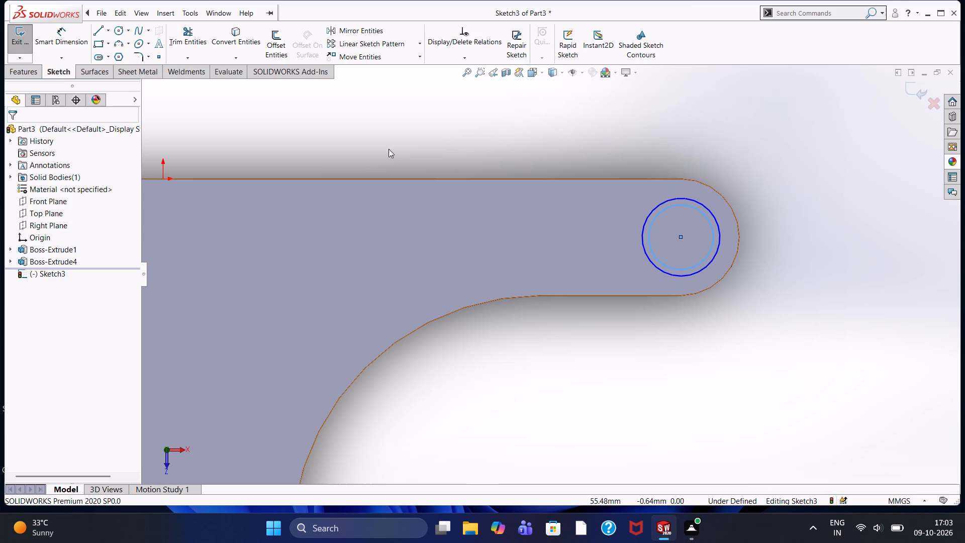
Extrude the ring between the right arm's 12 mm and 10 mm circles as a boss with a blind depth of 2.5 mm.
click(40, 73)
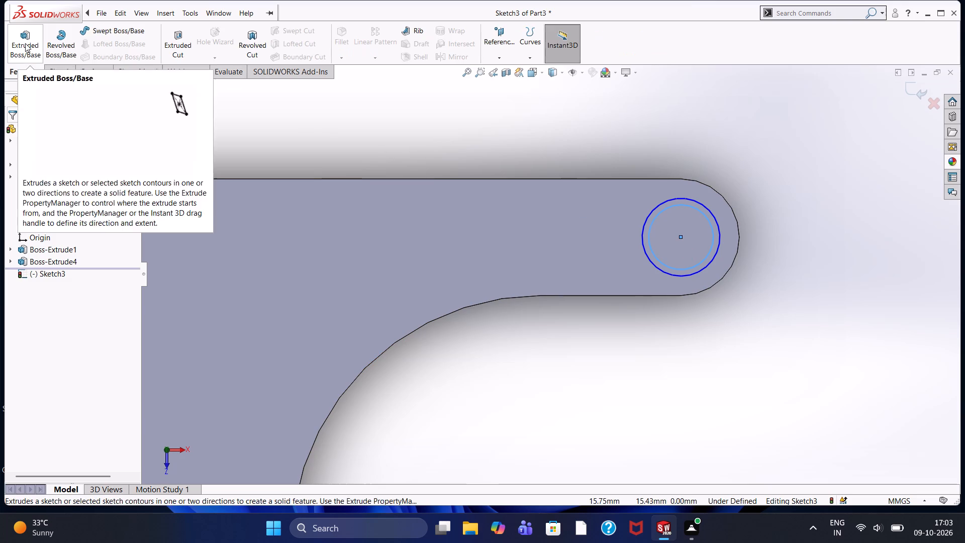
click(25, 43)
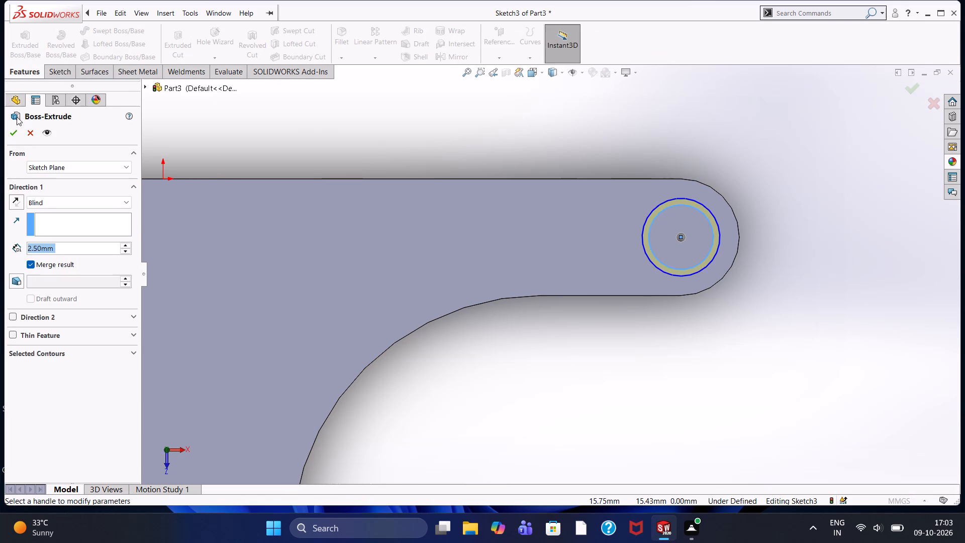
click(14, 133)
click(493, 125)
middle_drag(515, 146, 515, 72)
click(539, 131)
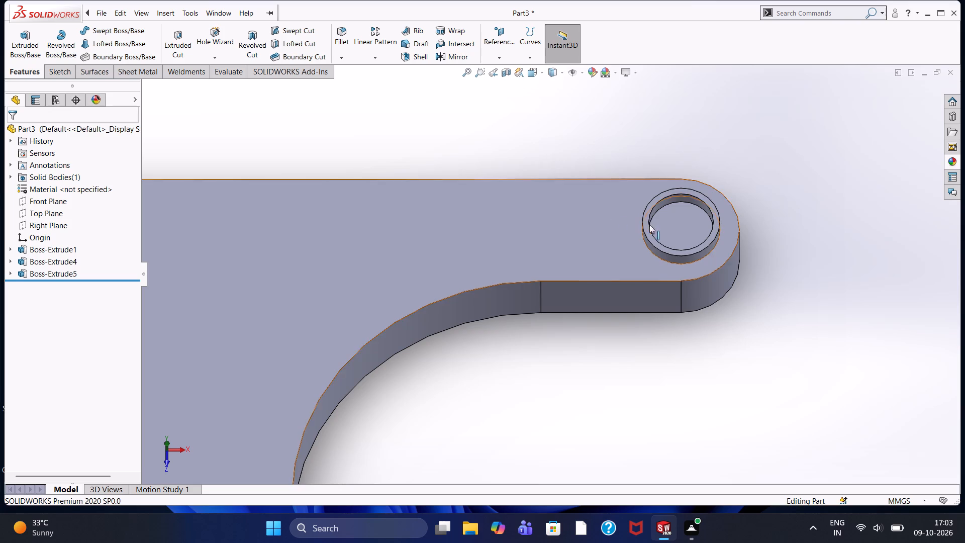
Sketch a concentric 10 mm diameter circle on the plate face inside the right arm's raised ring.
click(685, 223)
click(728, 194)
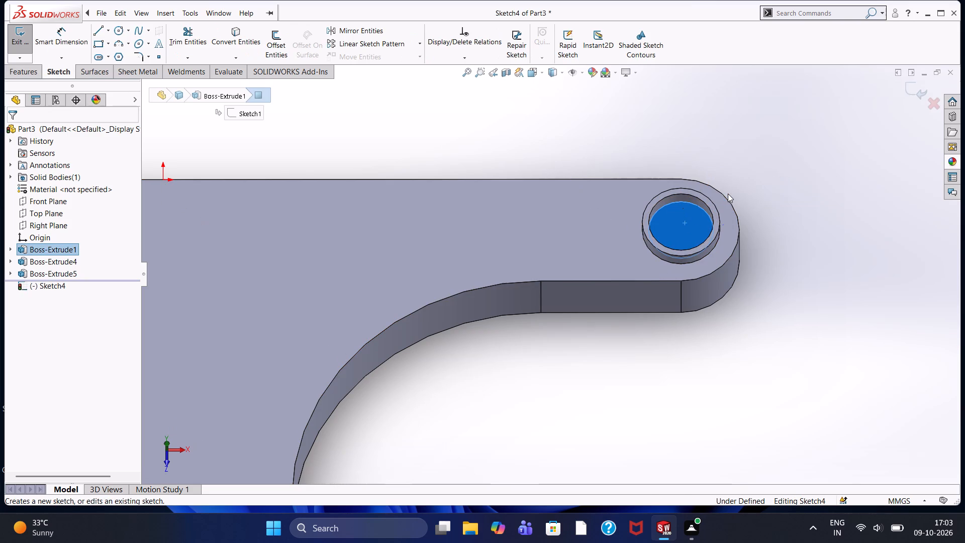
key(ctrl+8)
click(603, 161)
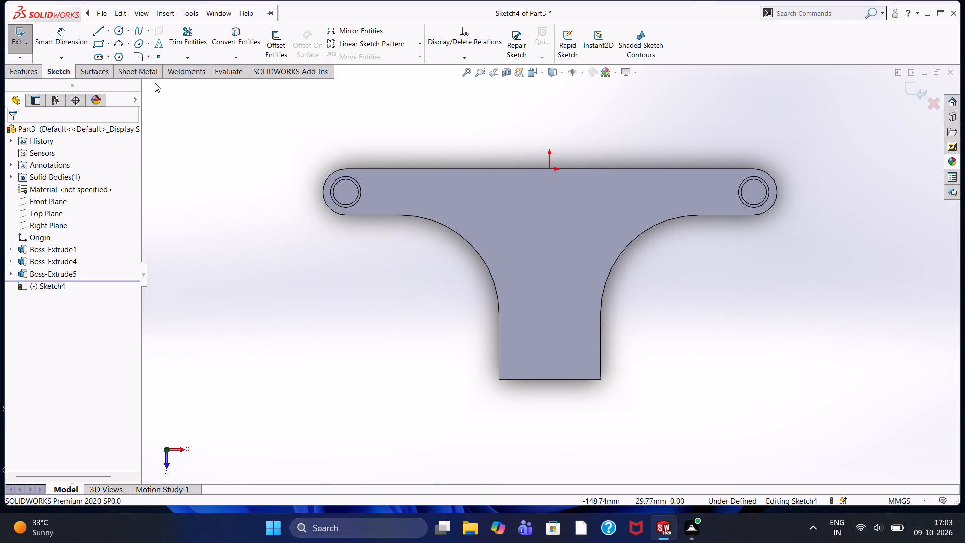
click(118, 28)
scroll(720, 284, down, 3)
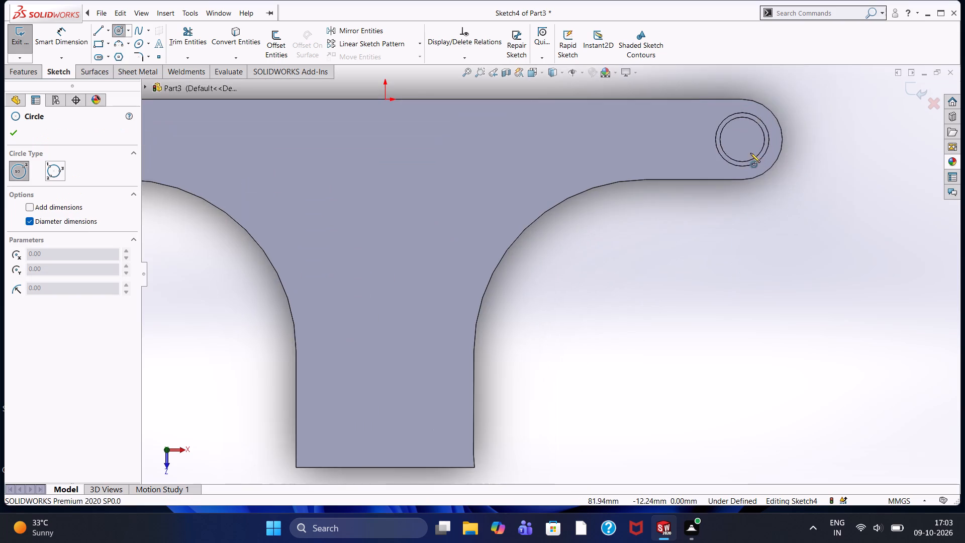
scroll(750, 153, down, 2)
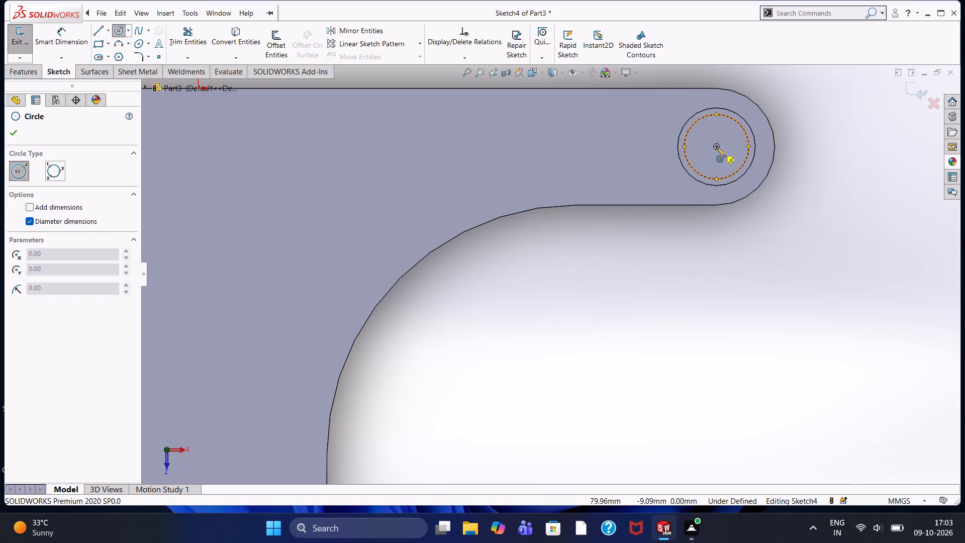
click(716, 147)
text(10)
key(Return)
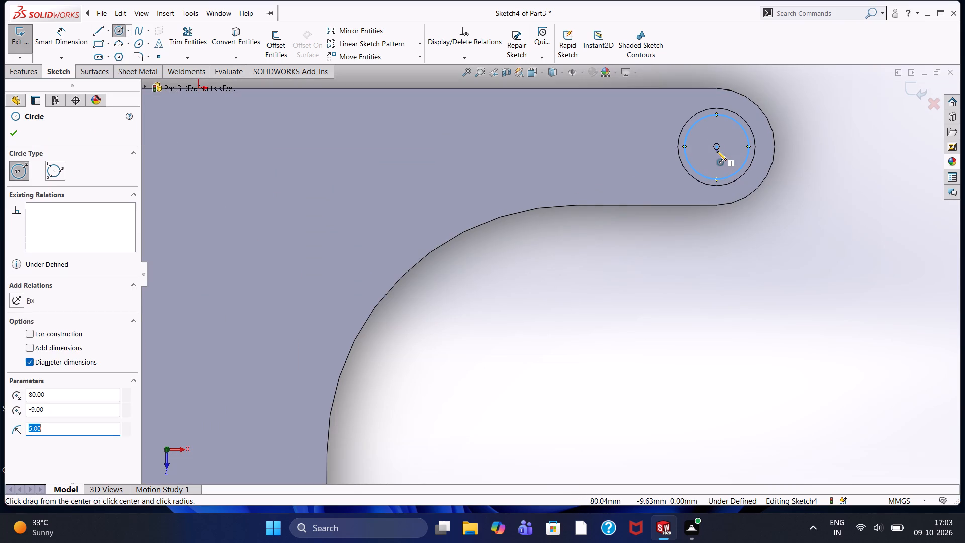
key(Escape)
Cut the 10 mm circle at the right arm end through the plate using the Through All end condition.
click(40, 73)
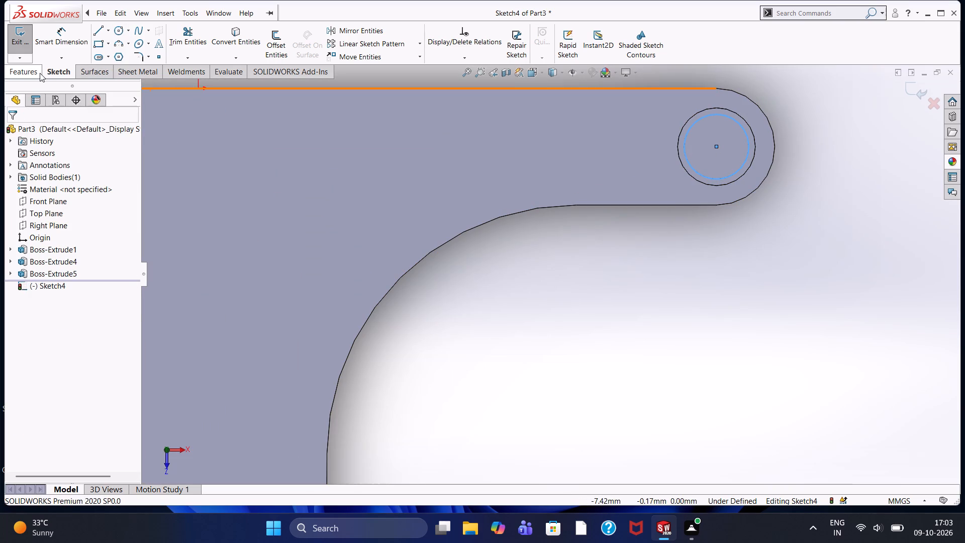
click(179, 47)
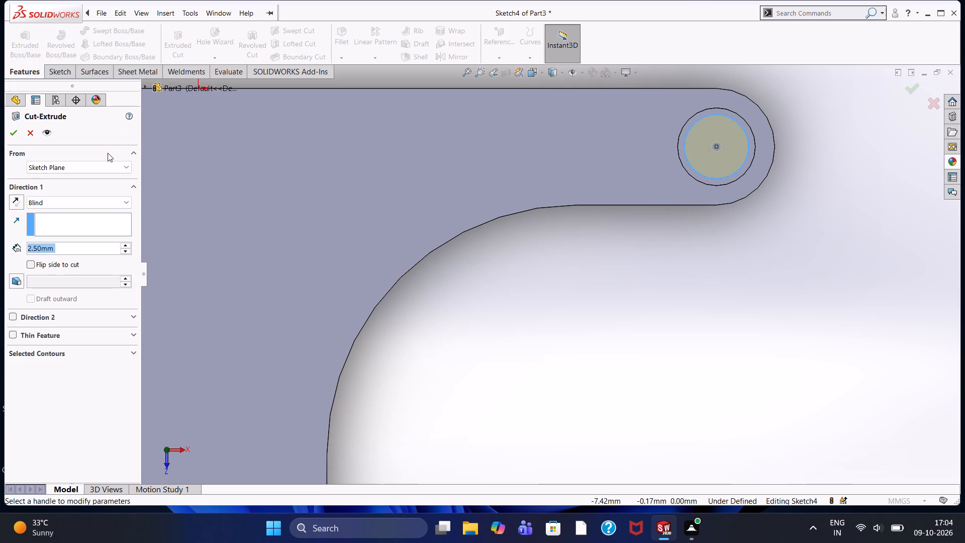
click(123, 200)
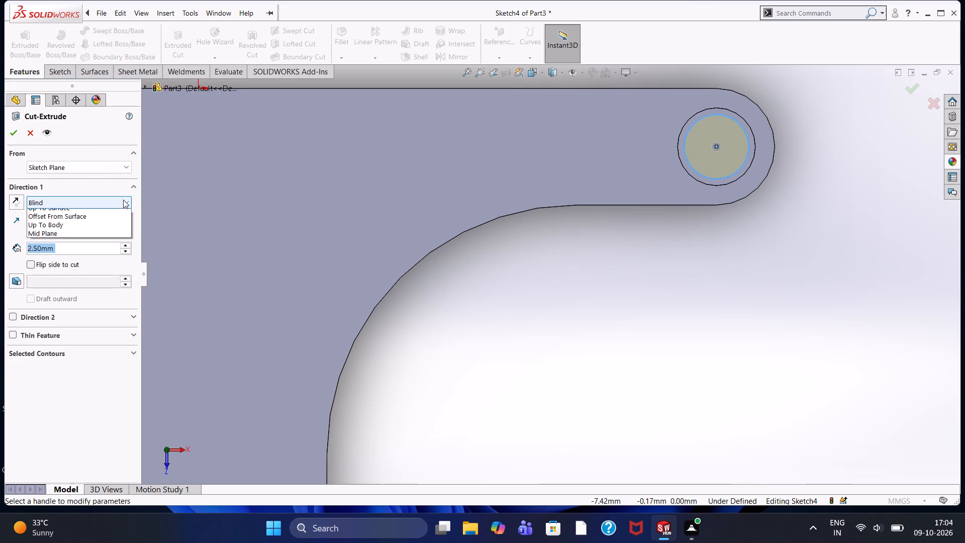
drag(102, 224, 95, 224)
click(11, 125)
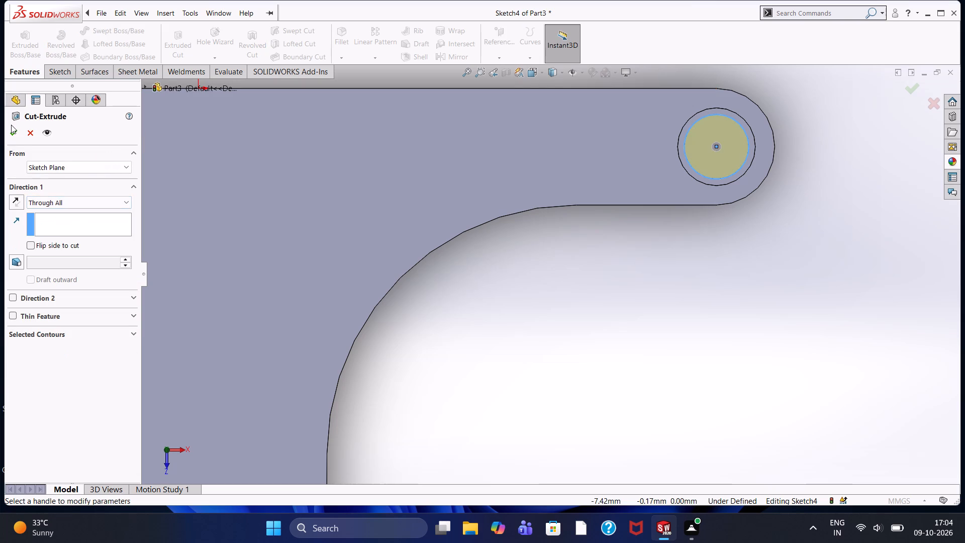
click(13, 136)
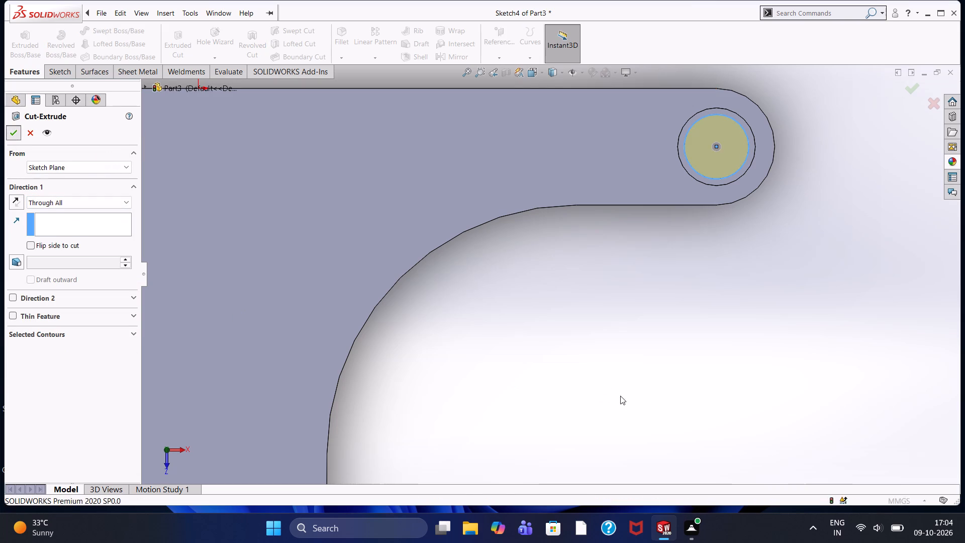
click(811, 404)
middle_drag(779, 344, 771, 294)
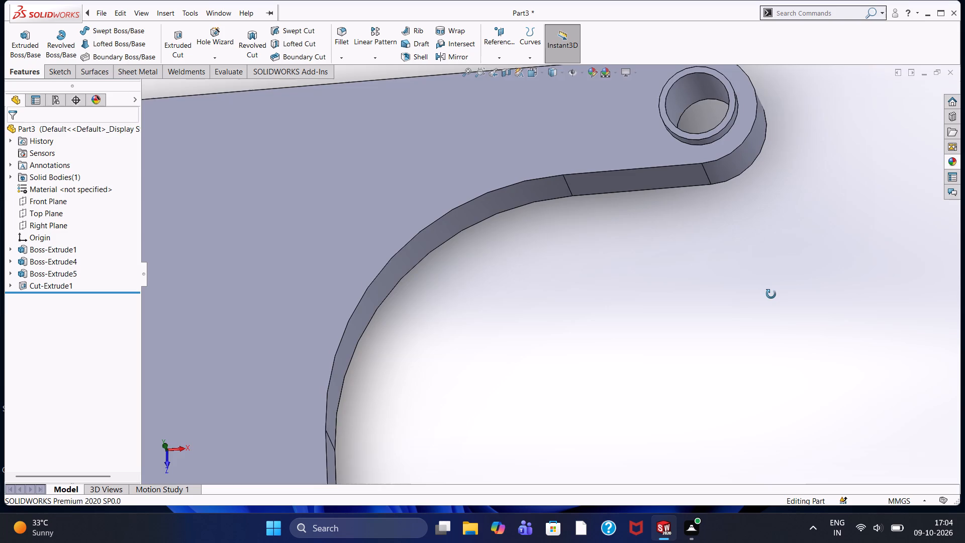
middle_drag(771, 294, 774, 293)
Sketch a concentric 10 mm diameter circle on the plate face inside the left arm's raised ring.
scroll(568, 245, up, 3)
scroll(286, 272, up, 2)
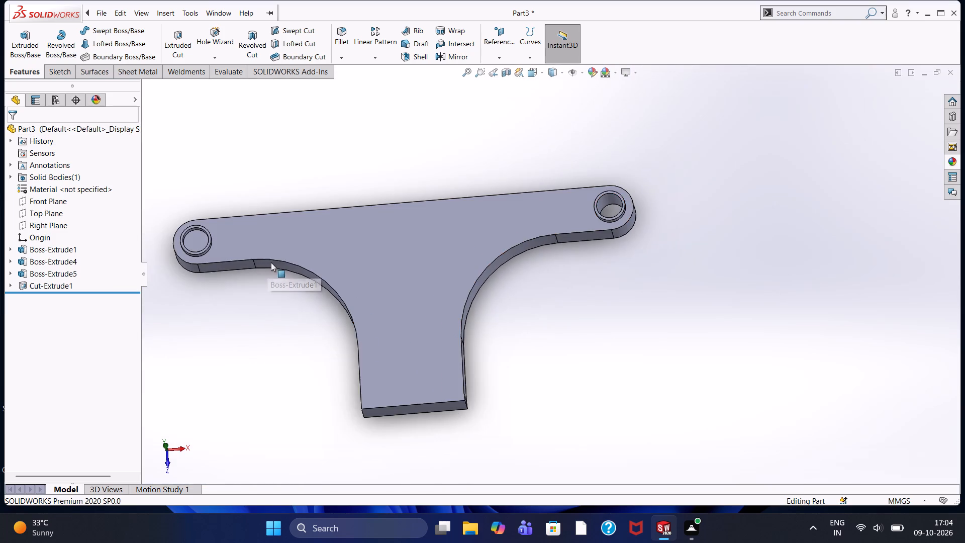
scroll(250, 256, down, 4)
click(234, 236)
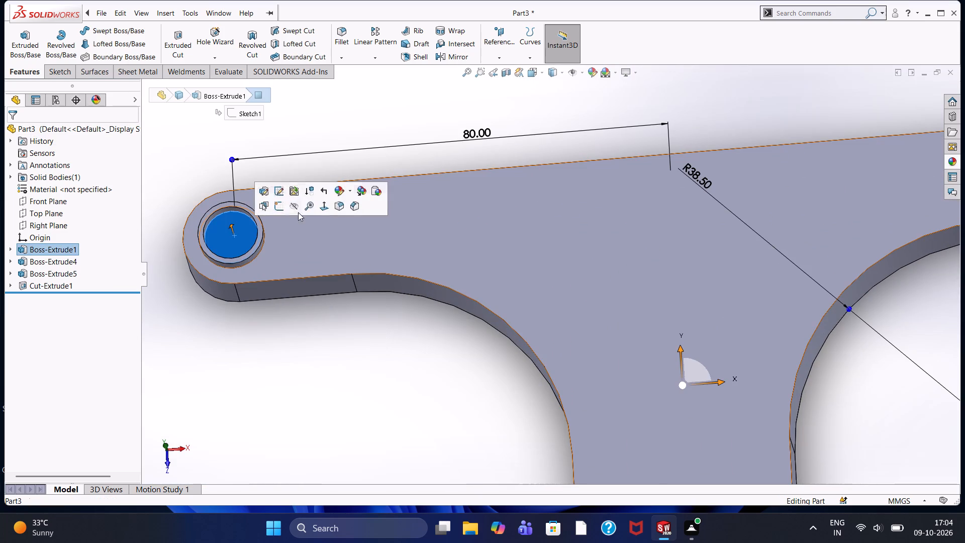
click(276, 207)
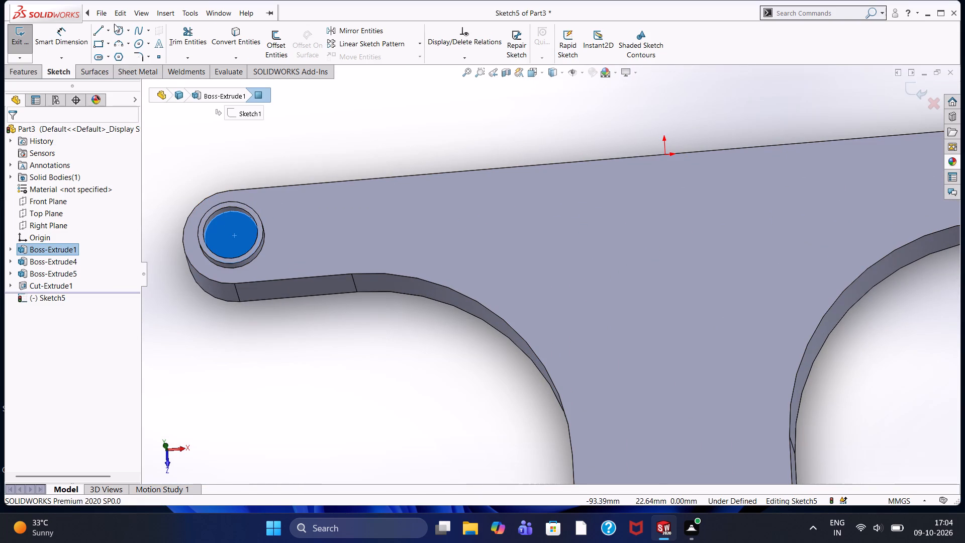
click(117, 27)
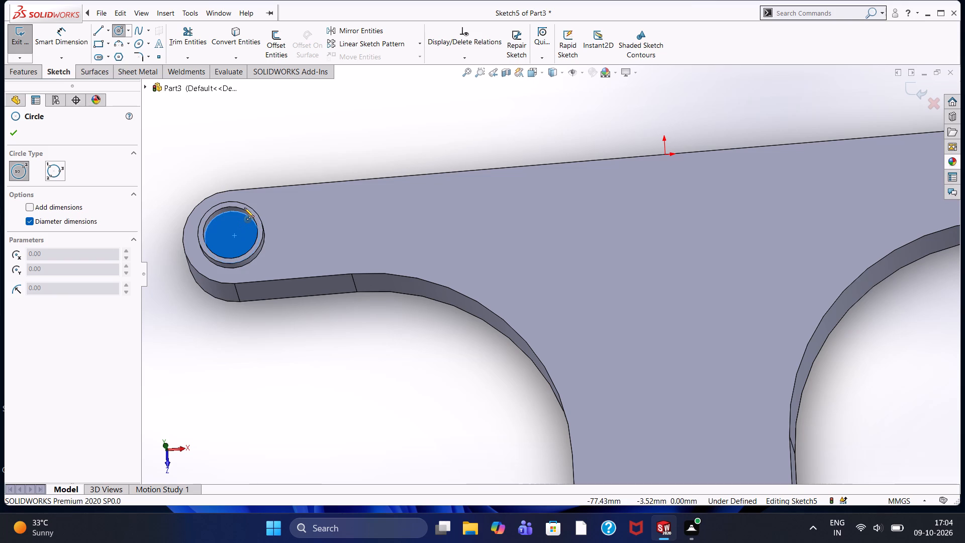
click(231, 237)
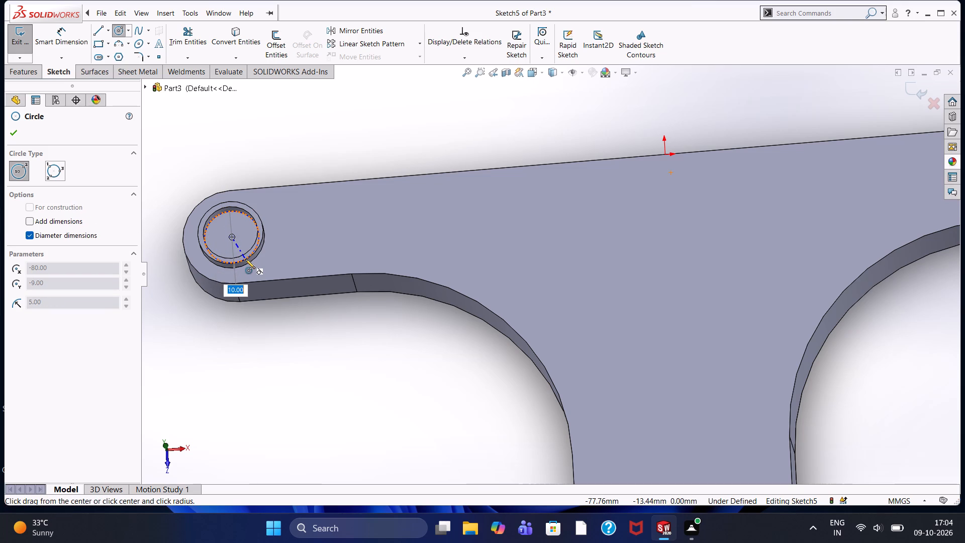
click(245, 259)
click(15, 134)
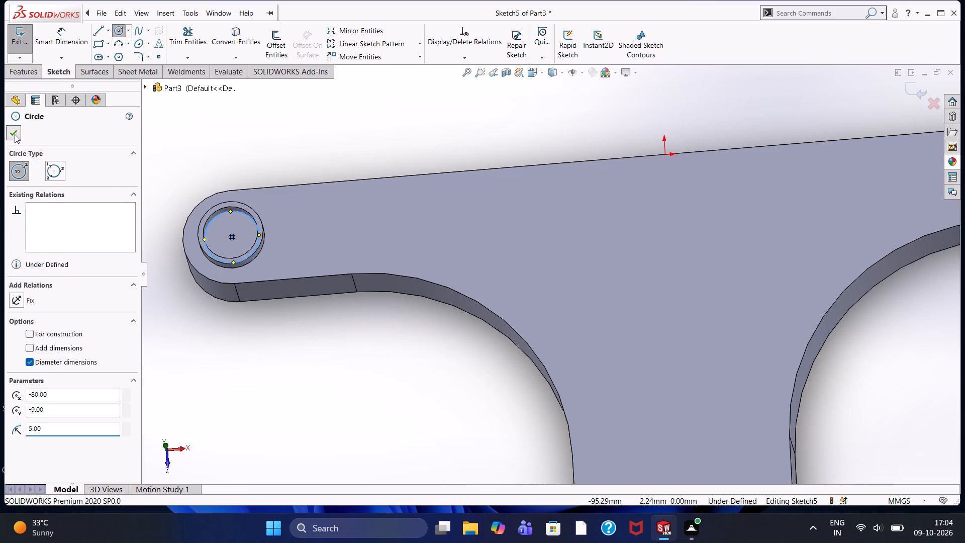
Cut the 10 mm circle at the left arm end through the plate using the Through All end condition.
click(34, 70)
click(175, 56)
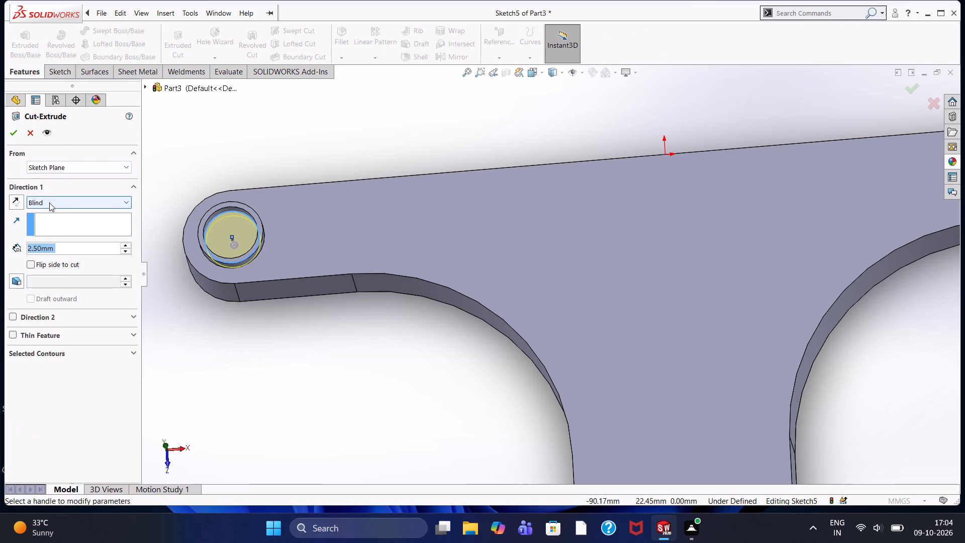
click(50, 203)
click(57, 225)
click(13, 137)
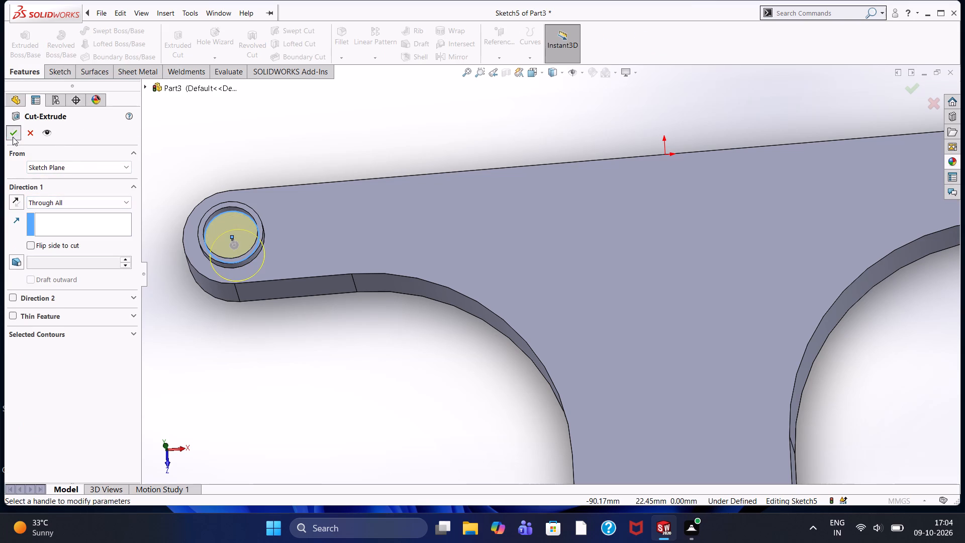
click(237, 169)
middle_drag(246, 161, 260, 194)
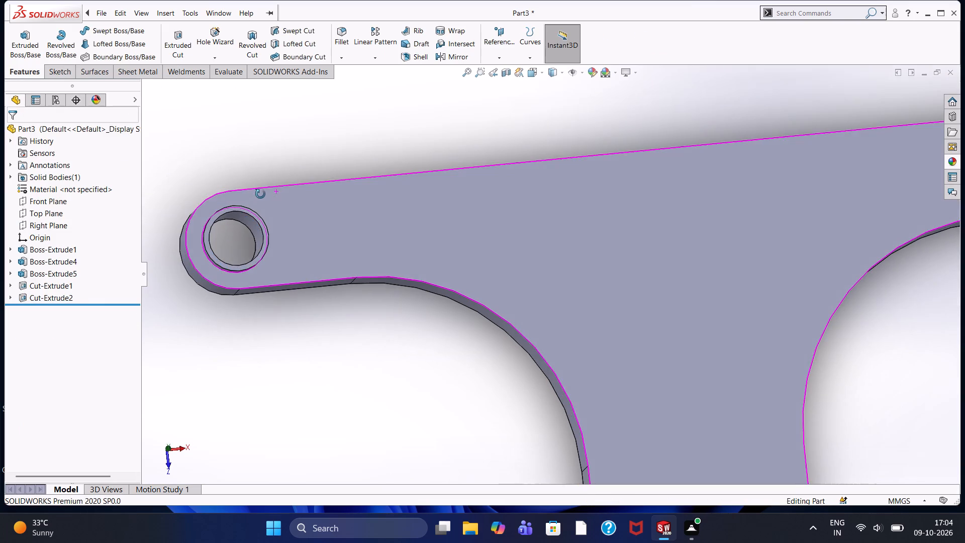
middle_drag(260, 194, 237, 163)
scroll(636, 297, up, 4)
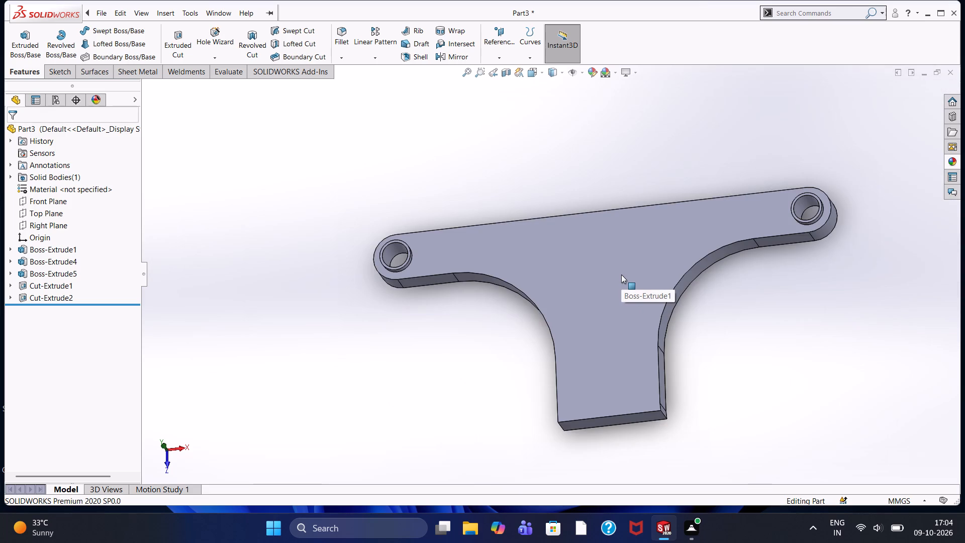
Sketch a 40 mm diameter circle on the plate's top face, centred on the midpoint of the stem's end edge.
scroll(621, 275, down, 3)
scroll(621, 275, up, 2)
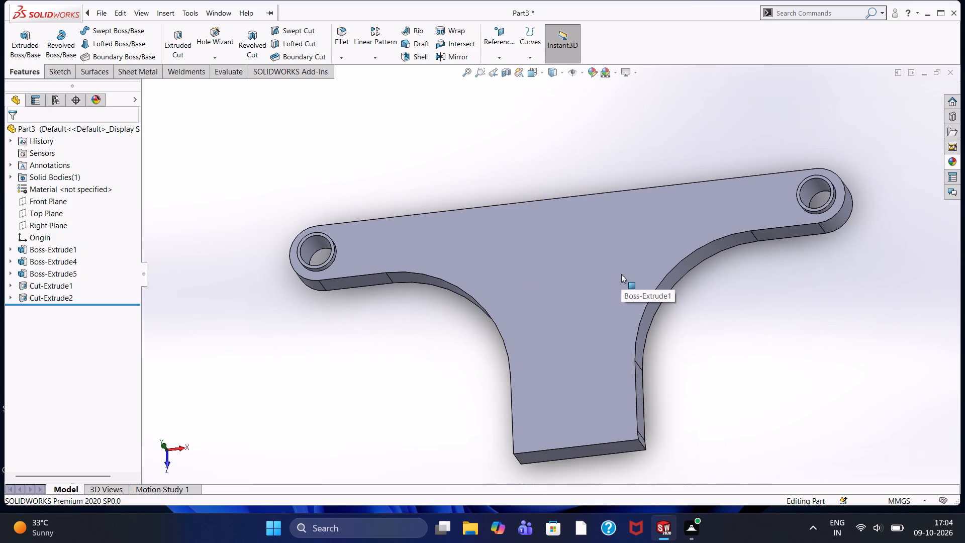
click(565, 410)
click(609, 378)
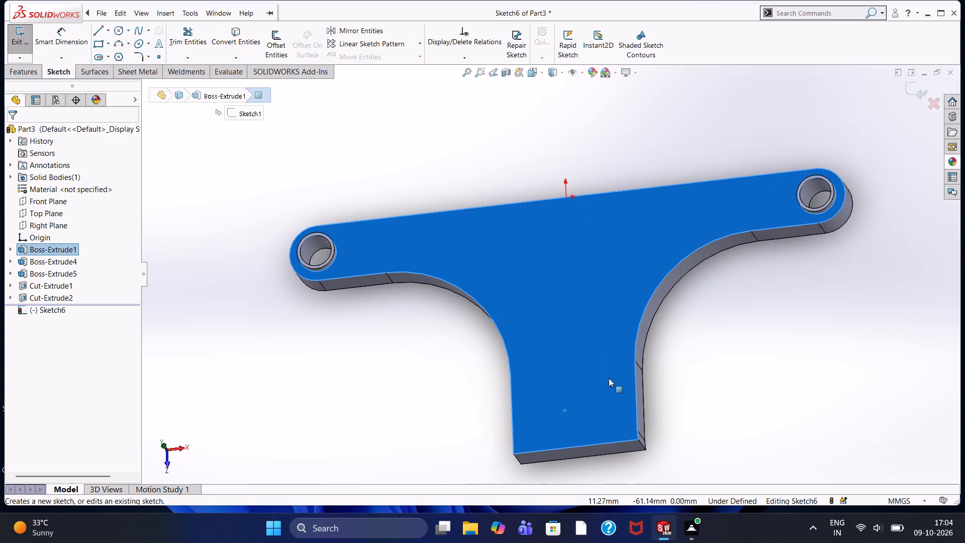
key(ctrl+8)
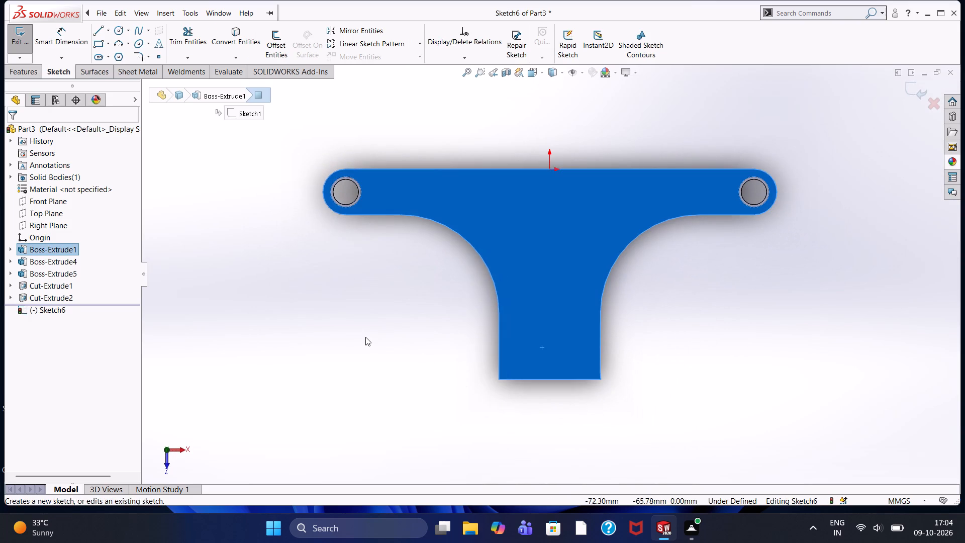
click(365, 337)
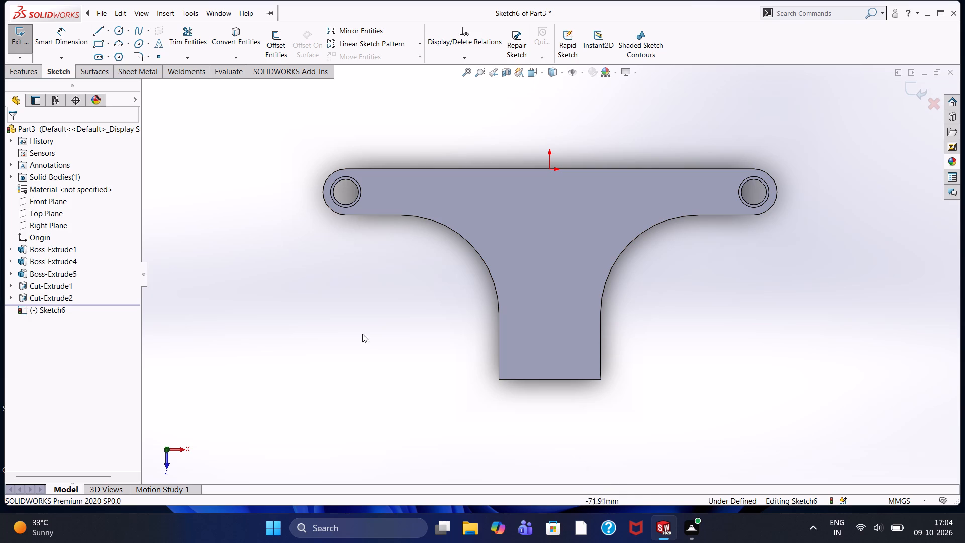
click(116, 33)
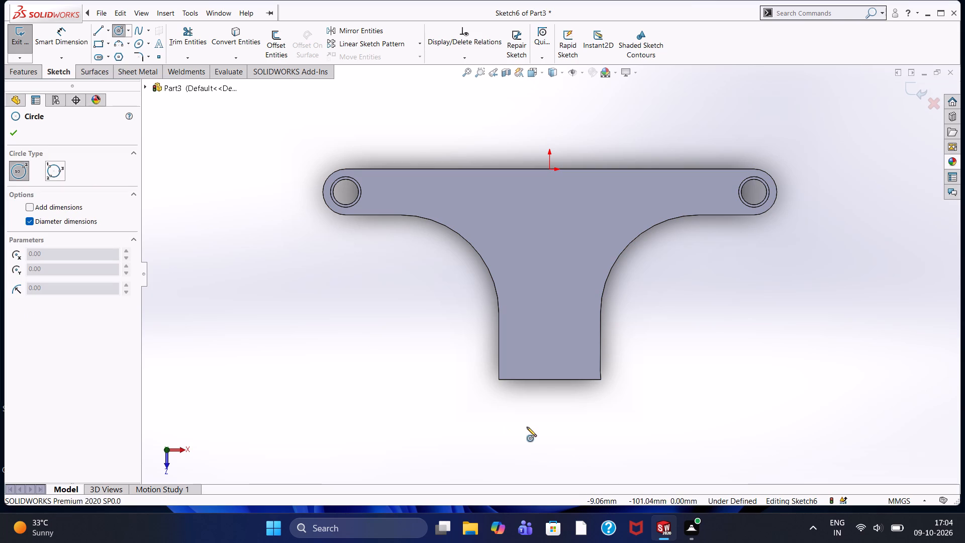
click(550, 380)
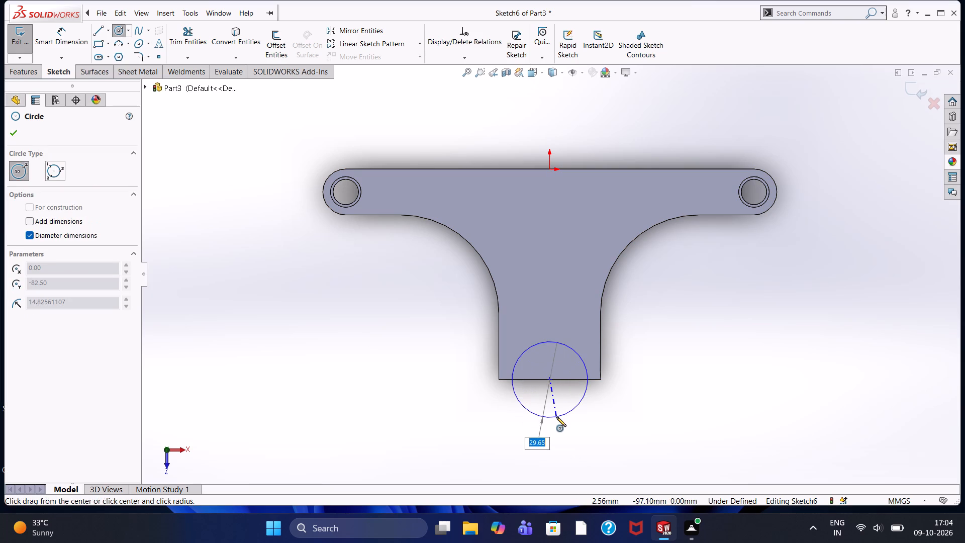
text(40)
key(Return)
key(Escape)
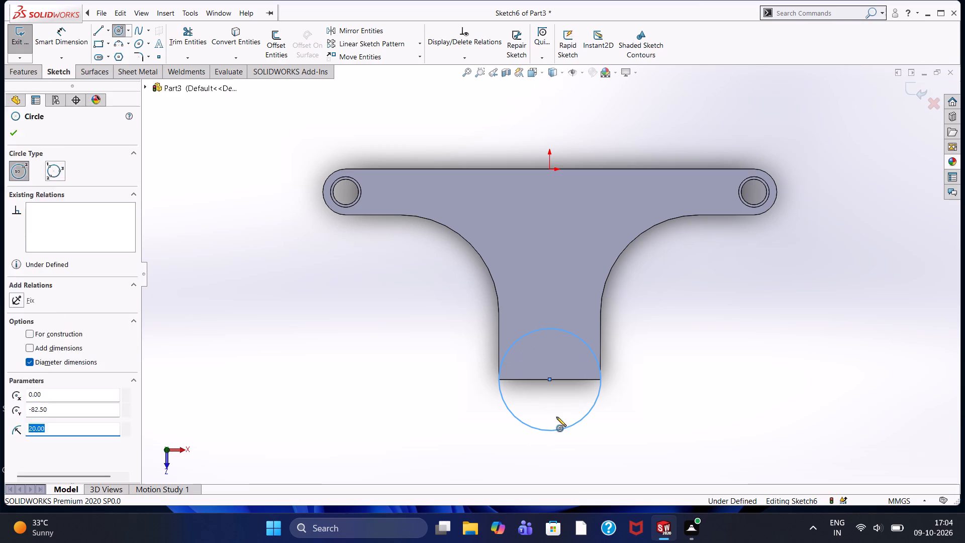
Set up a blind boss extrusion of the 40 mm circle, reversed into the plate thickness with a 10 mm depth.
middle_drag(445, 405, 440, 244)
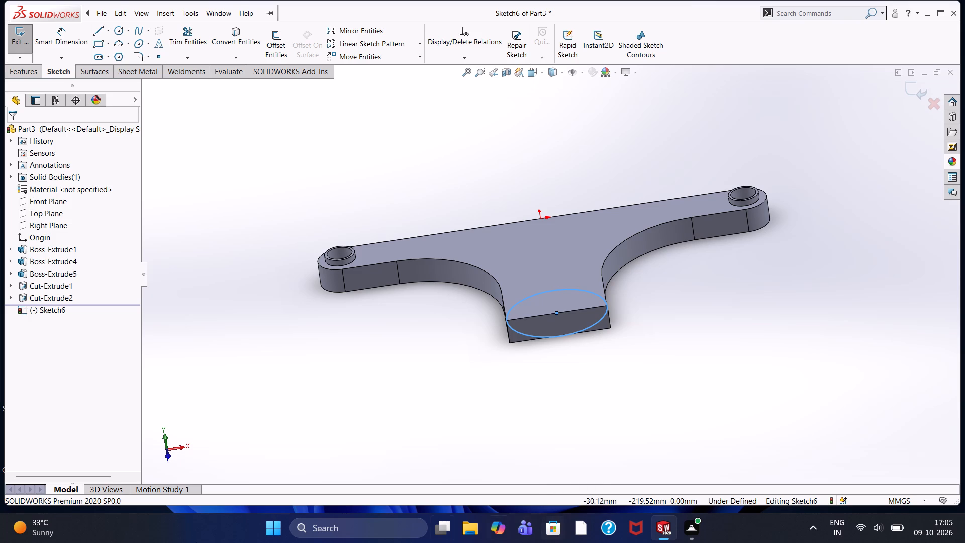
click(23, 71)
click(35, 52)
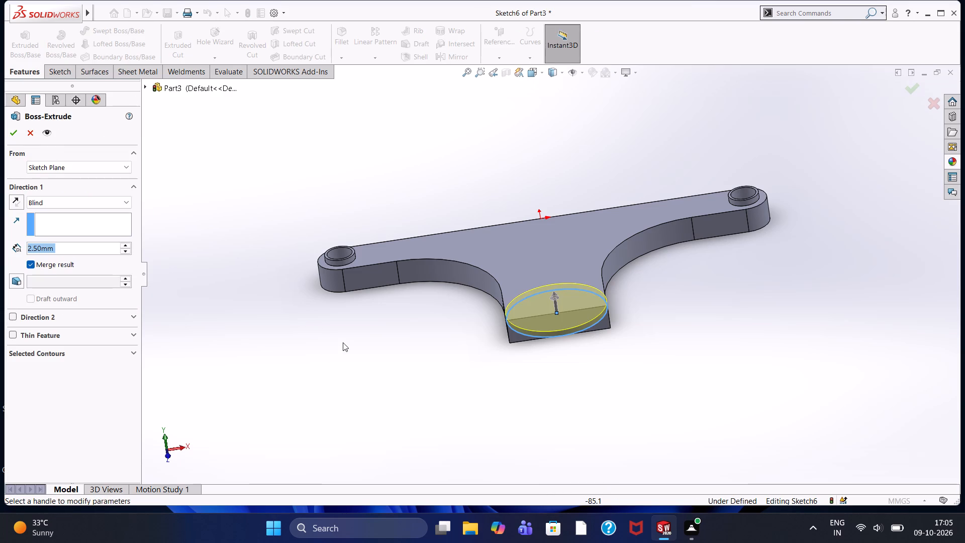
middle_drag(340, 338, 320, 270)
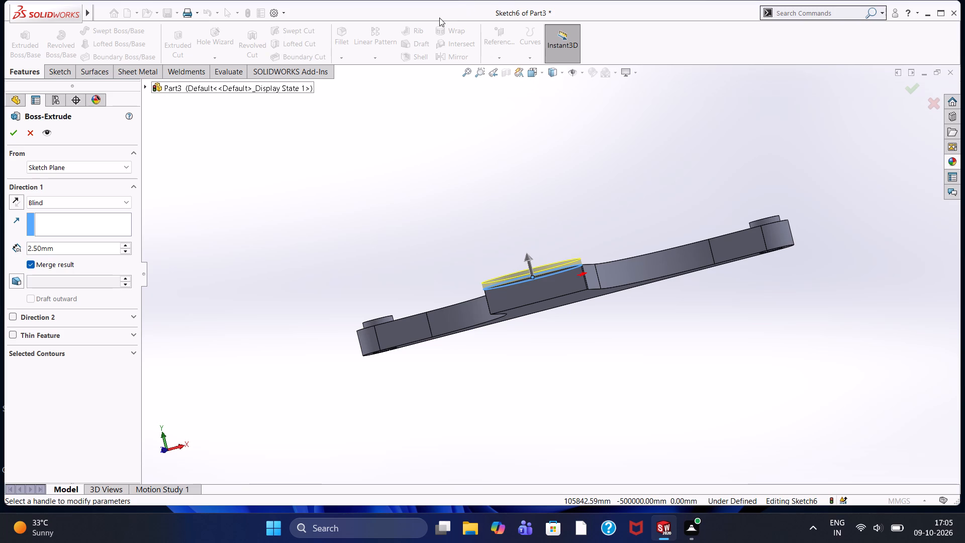
scroll(518, 159, up, 1)
scroll(468, 225, down, 2)
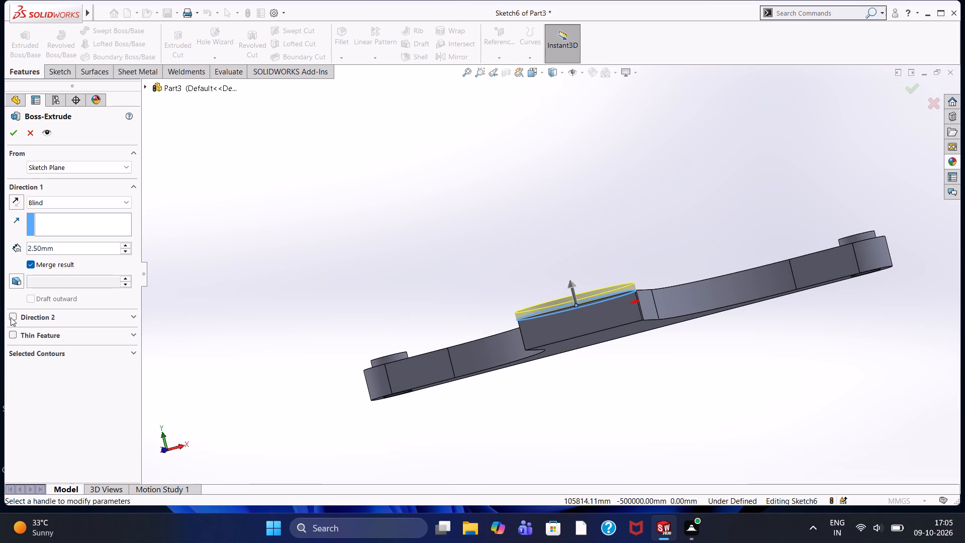
click(17, 205)
drag(72, 248, 0, 241)
key(1)
key(0)
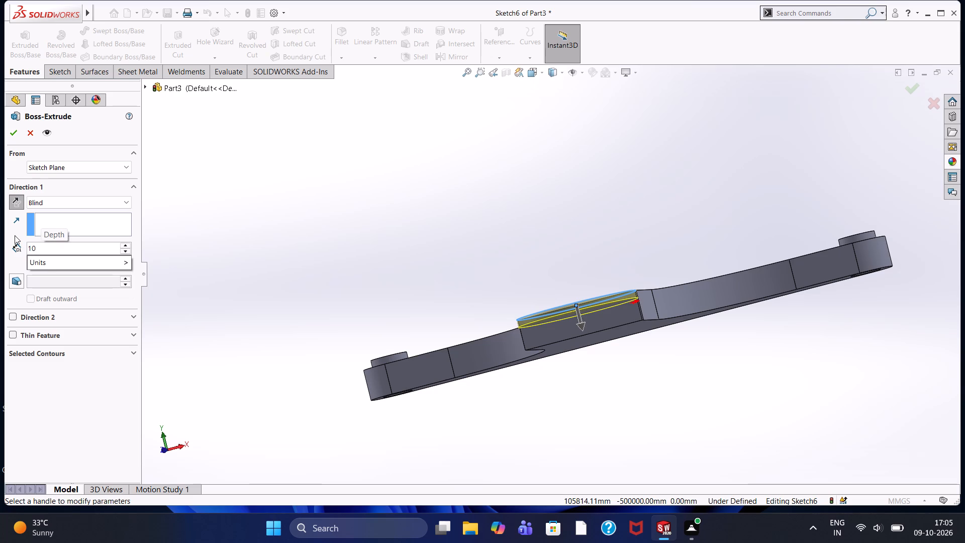
key(Return)
middle_drag(466, 214, 461, 248)
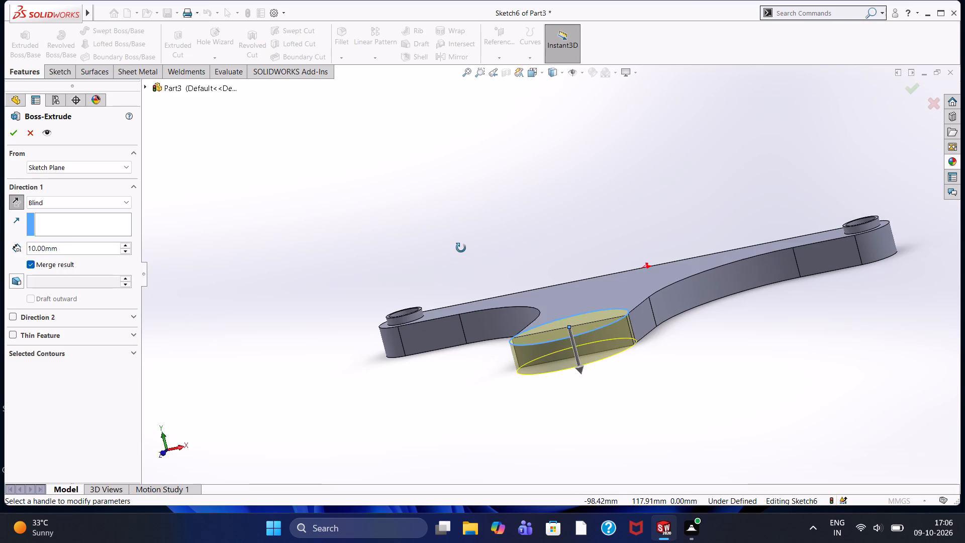
middle_drag(461, 248, 462, 249)
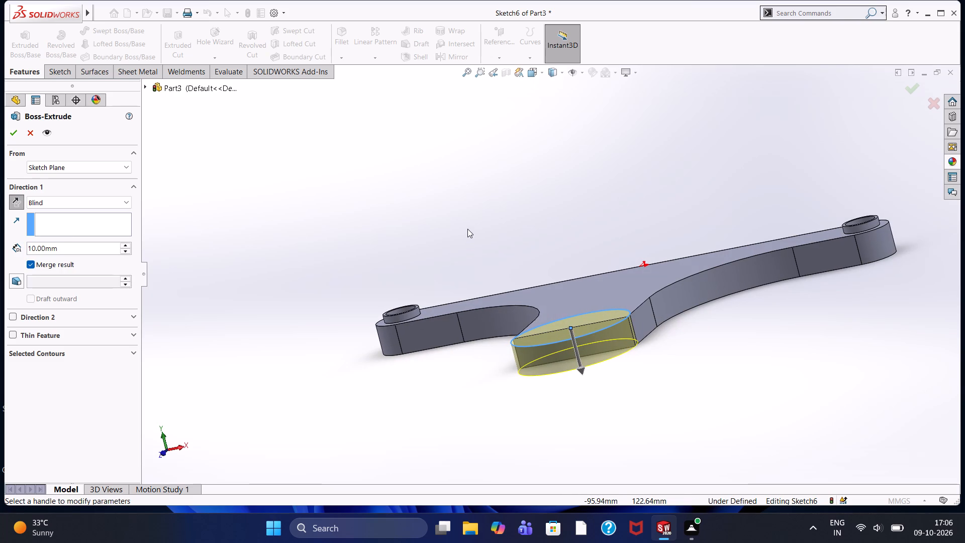
middle_drag(479, 159, 452, 169)
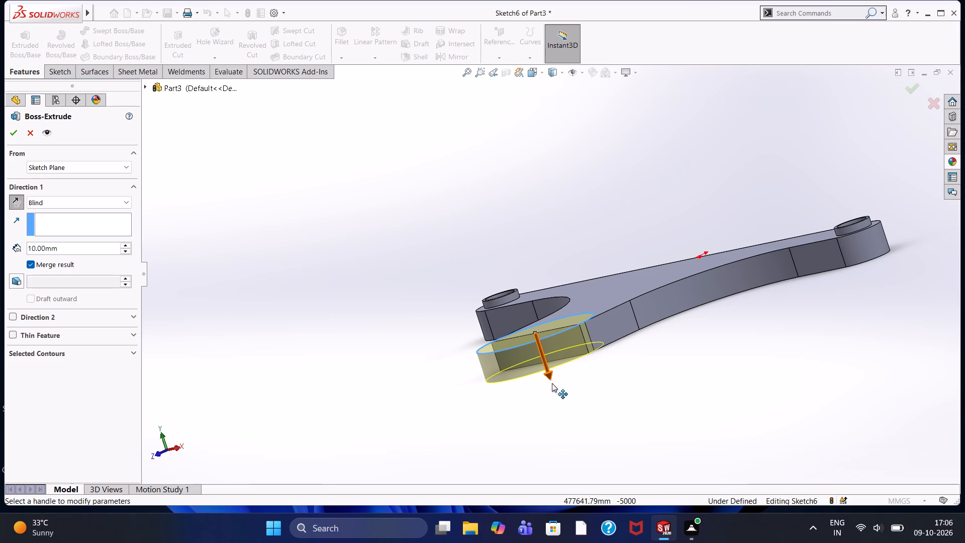
Add a 2 mm blind second direction above the plate face, restore the first direction to 10 mm, and finish the extrusion.
drag(550, 377, 550, 367)
click(550, 367)
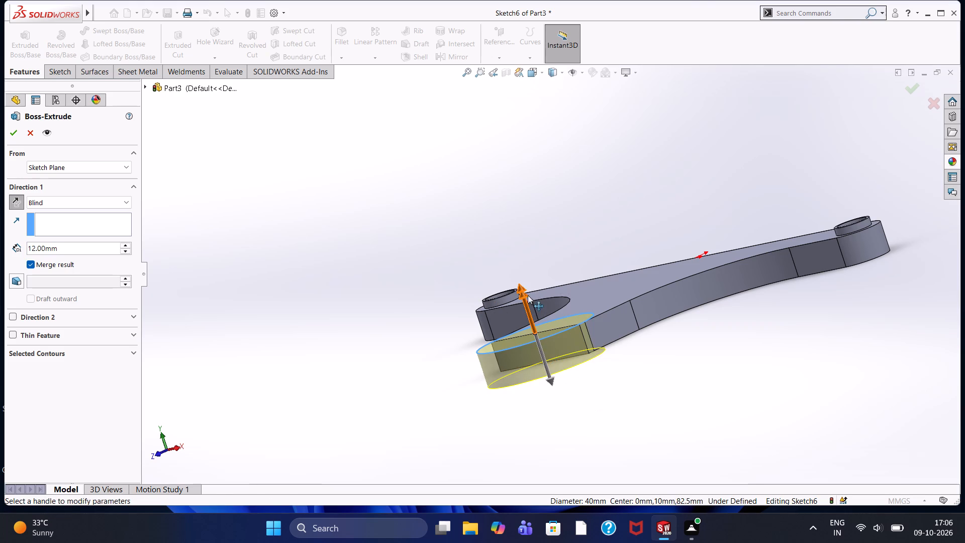
drag(521, 289, 534, 319)
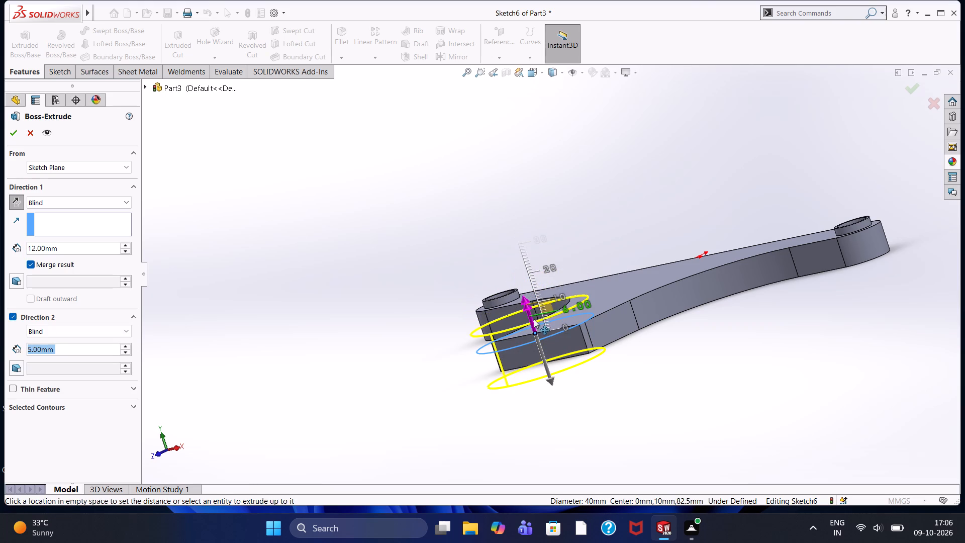
drag(534, 319, 535, 322)
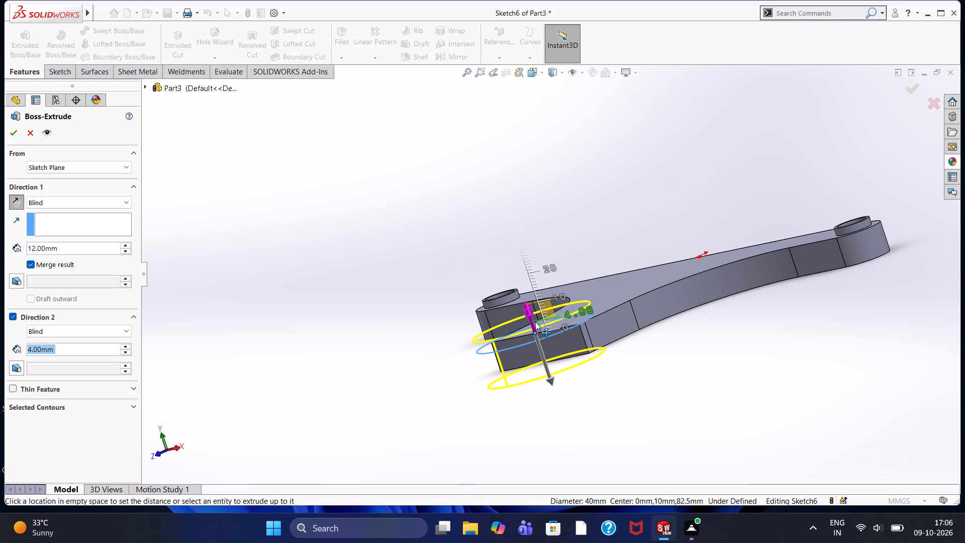
drag(535, 322, 539, 327)
click(405, 266)
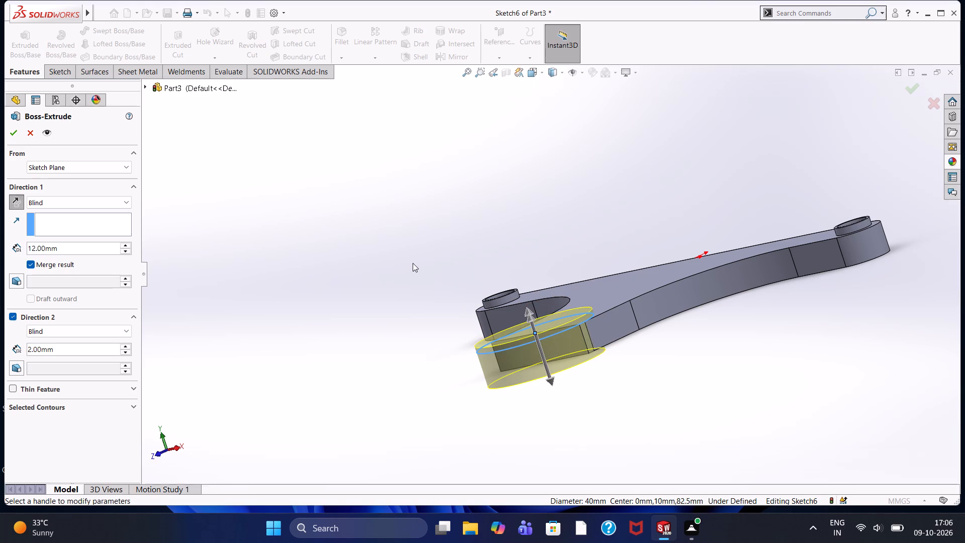
middle_drag(413, 263, 393, 230)
double_click(388, 228)
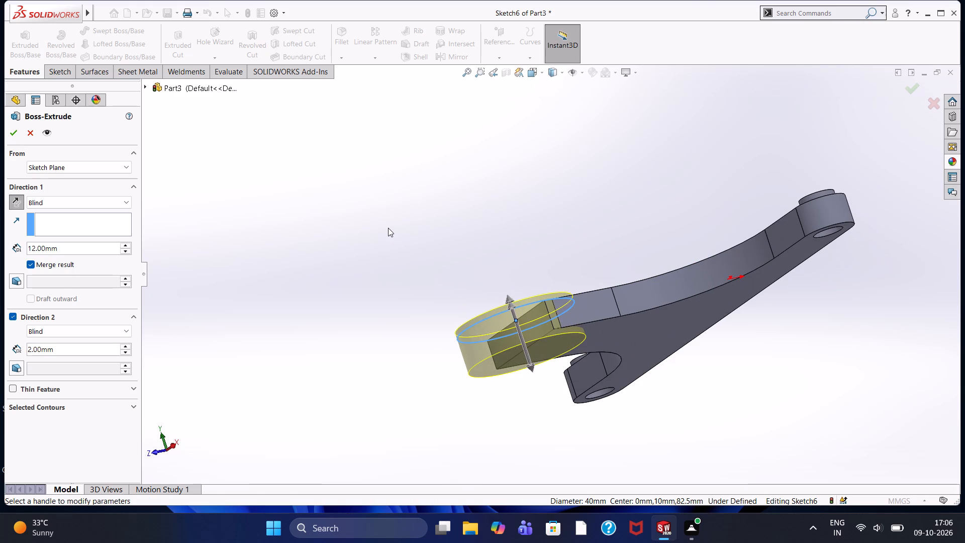
click(388, 228)
drag(534, 368, 533, 348)
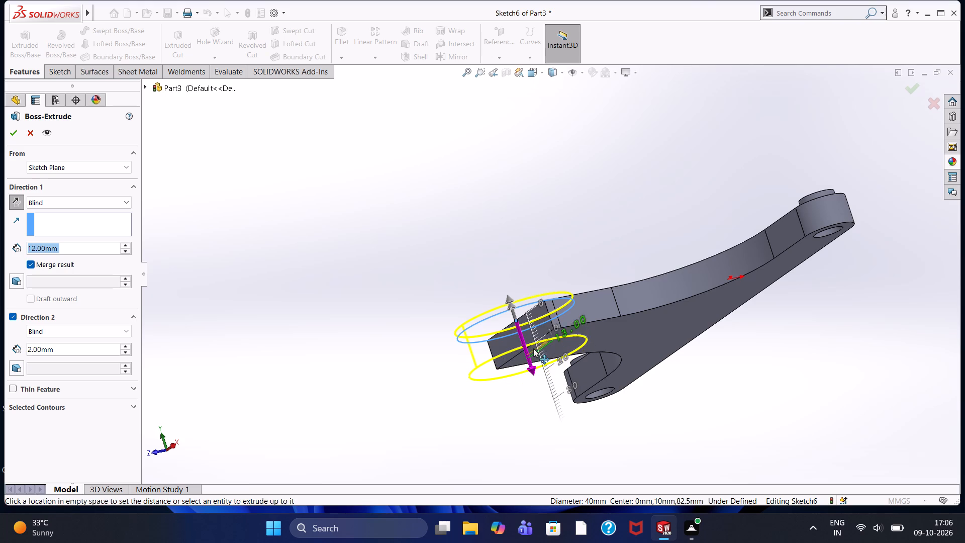
drag(533, 348, 533, 341)
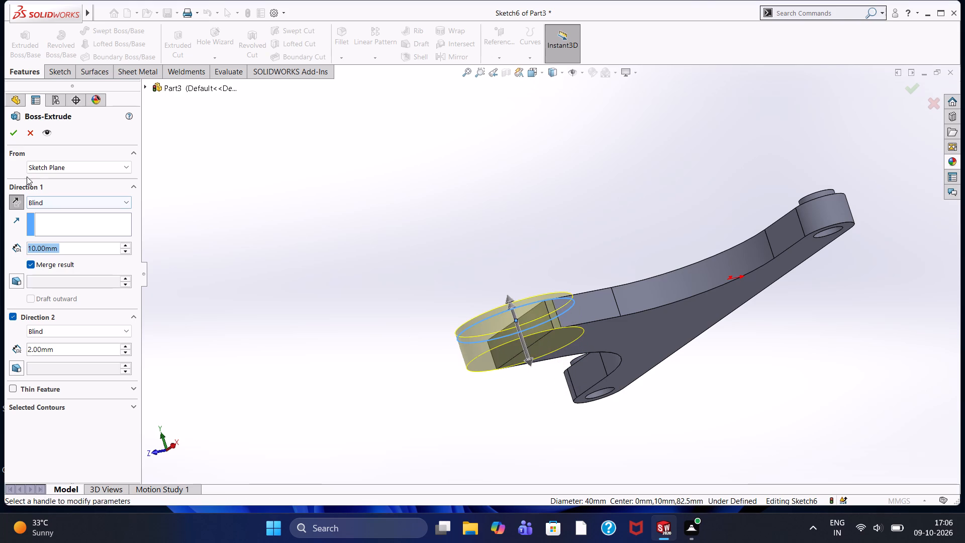
click(8, 132)
click(370, 279)
Open a sketch on the top face of the round boss at the stem end, viewed face-on.
scroll(367, 252, up, 1)
middle_drag(367, 252, 400, 323)
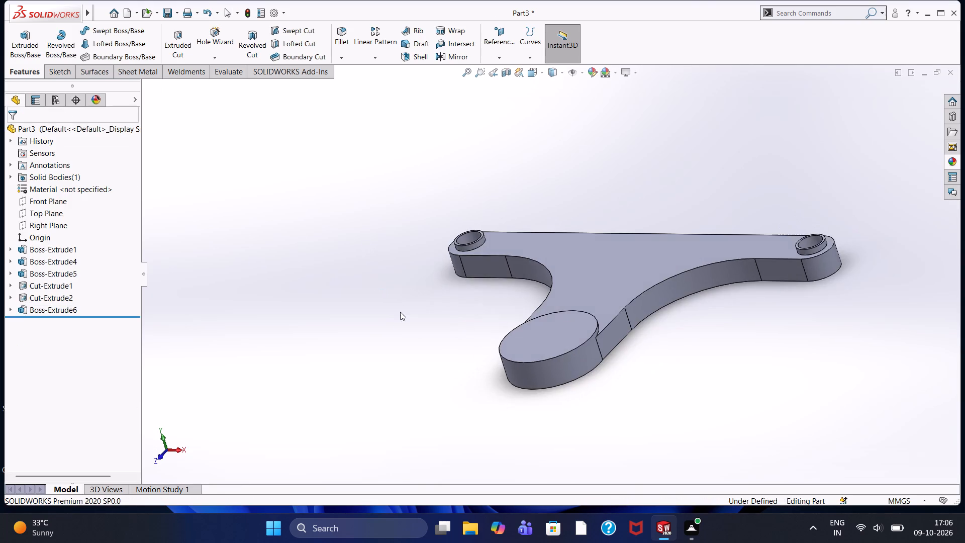
scroll(419, 275, up, 2)
scroll(617, 292, down, 5)
scroll(566, 298, down, 1)
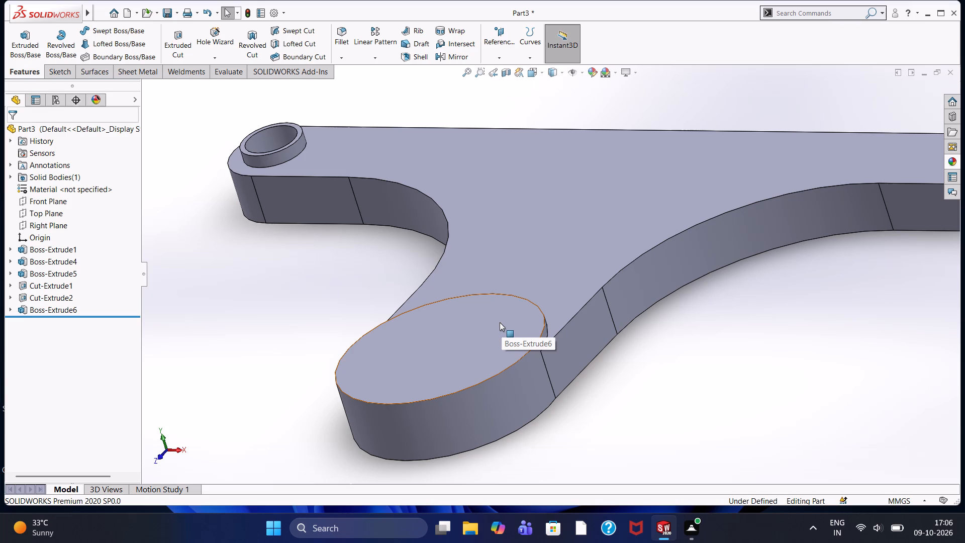
middle_drag(246, 256, 276, 320)
scroll(276, 320, up, 1)
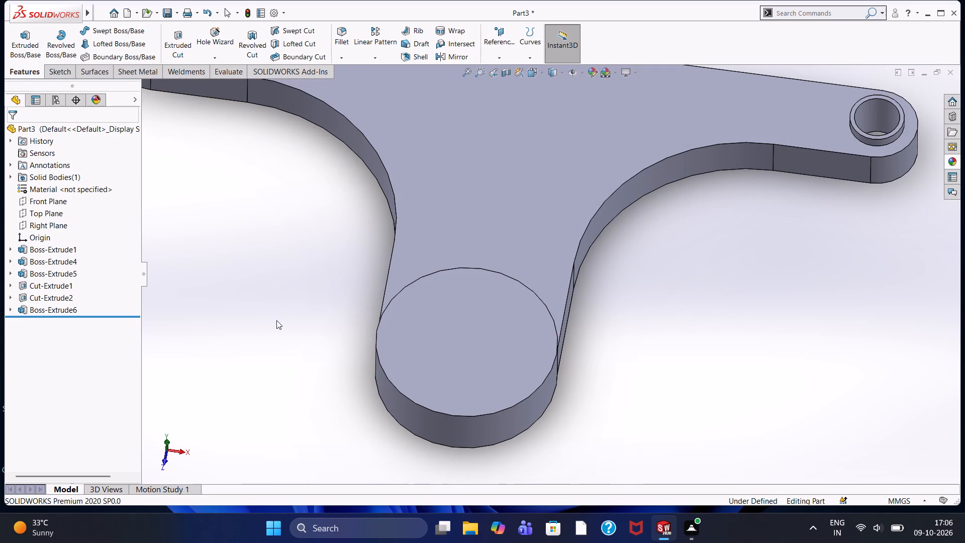
click(466, 367)
click(510, 339)
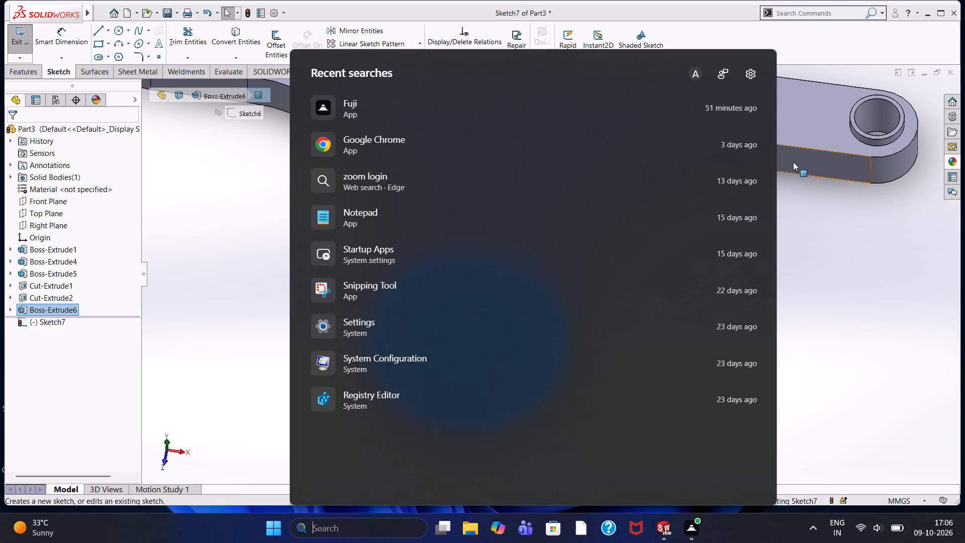
click(837, 267)
click(463, 342)
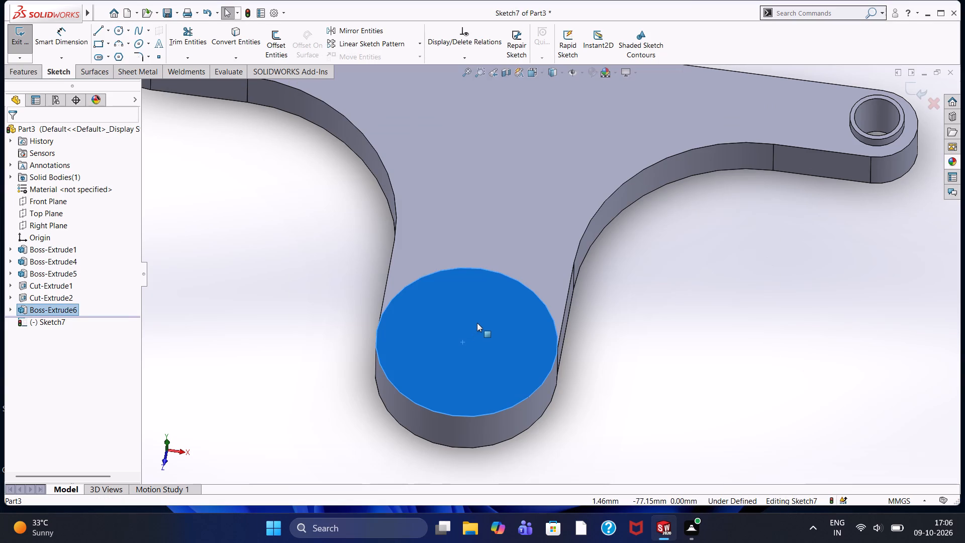
key(ctrl+8)
click(445, 318)
scroll(544, 352, down, 4)
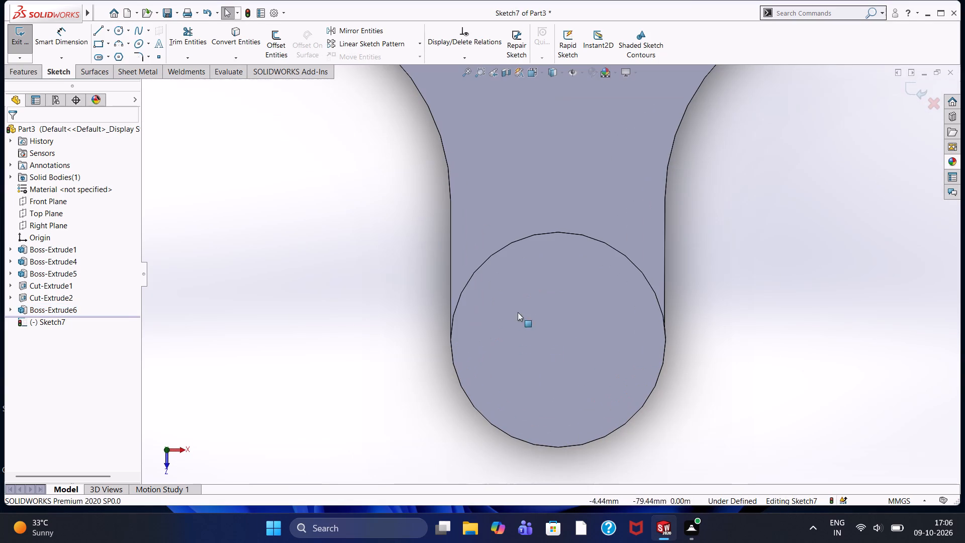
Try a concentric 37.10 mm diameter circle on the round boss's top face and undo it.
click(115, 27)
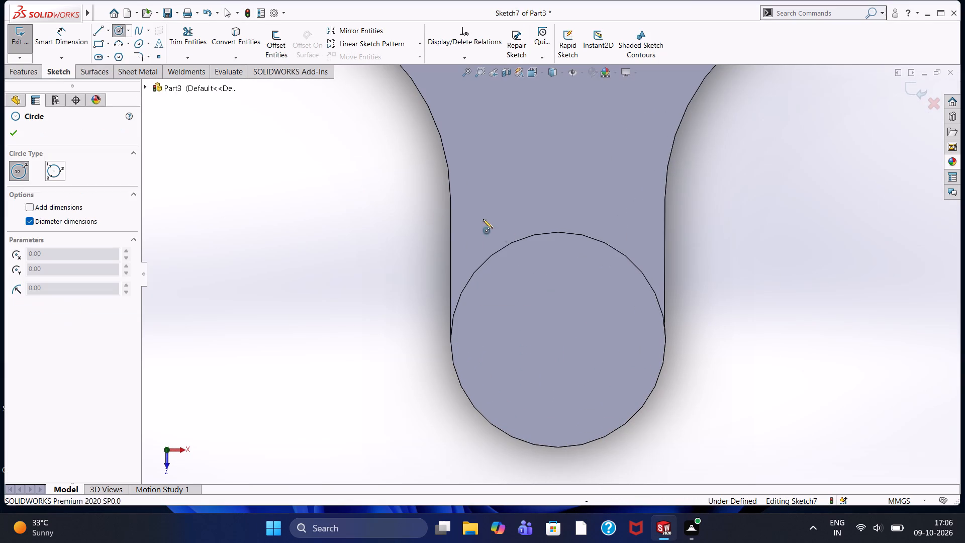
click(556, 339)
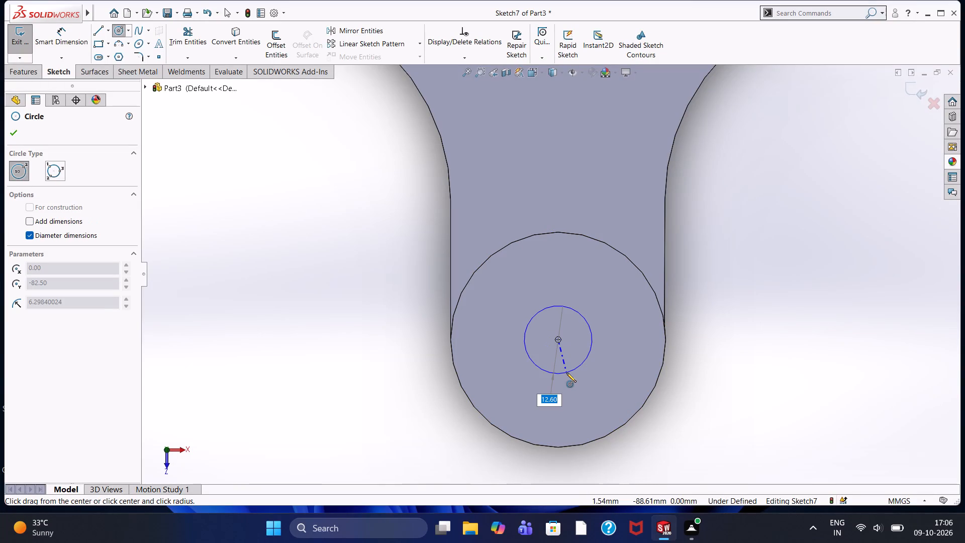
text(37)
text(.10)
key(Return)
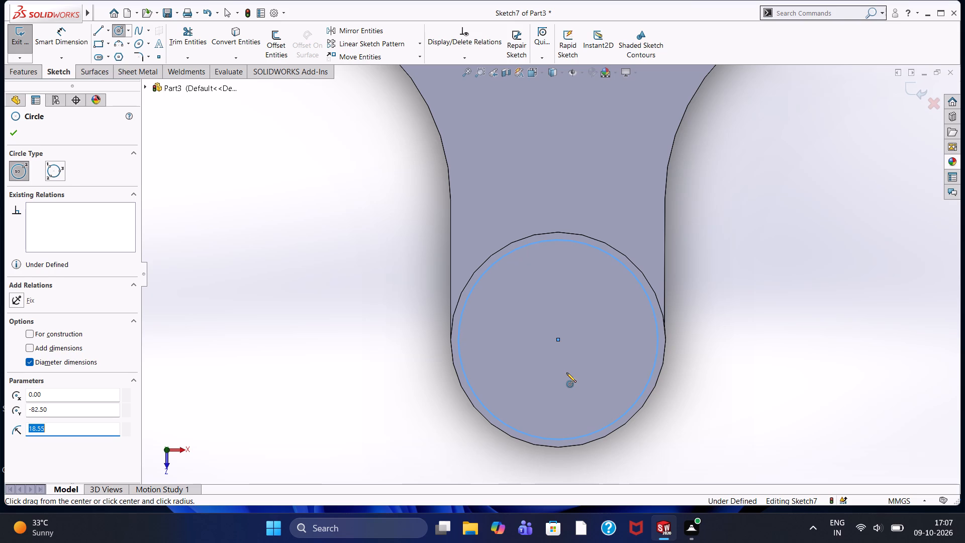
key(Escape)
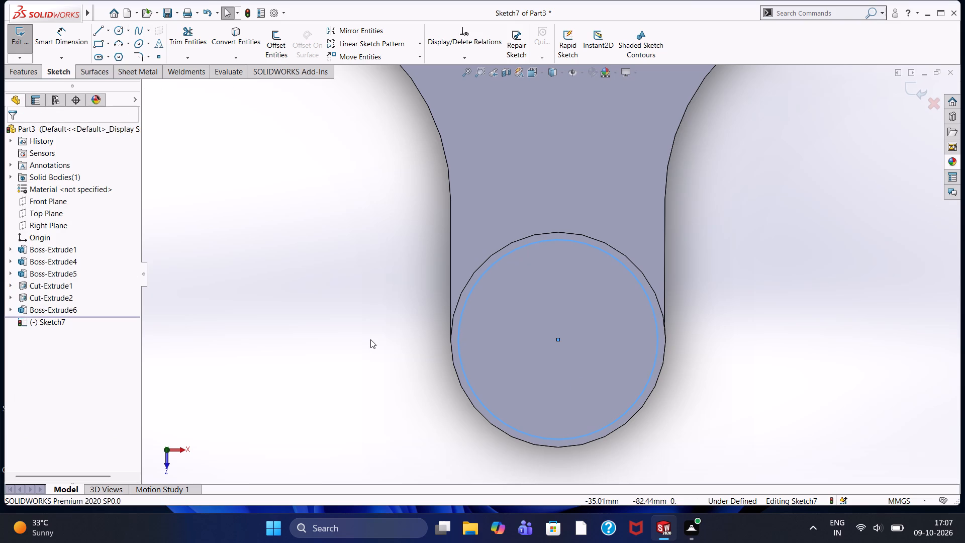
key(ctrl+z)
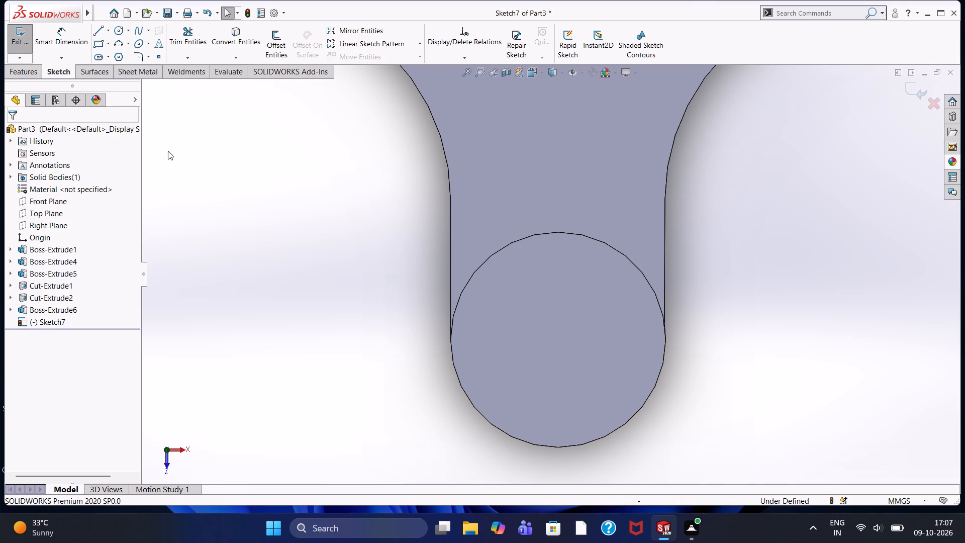
Sketch a 35 mm diameter circle concentric with the round boss on its top face.
click(113, 32)
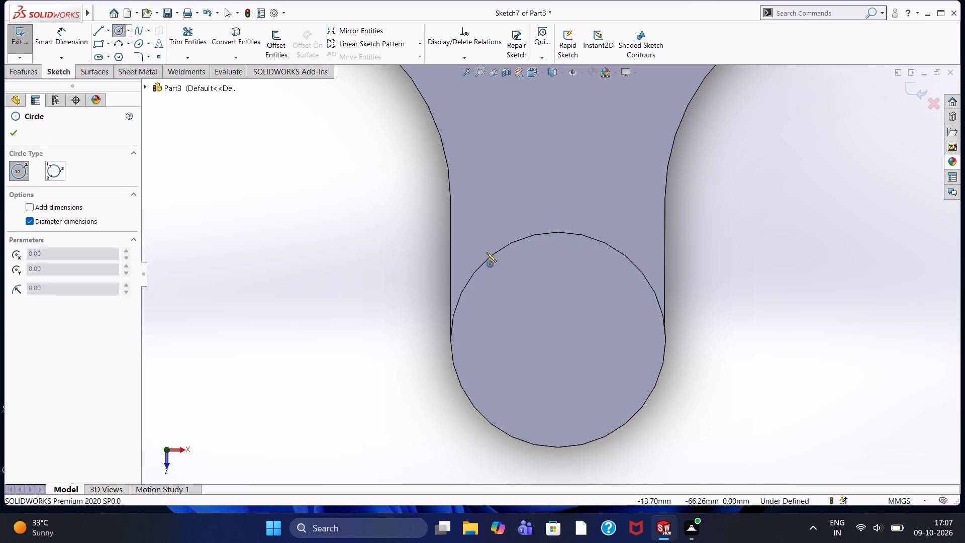
click(556, 340)
text(35)
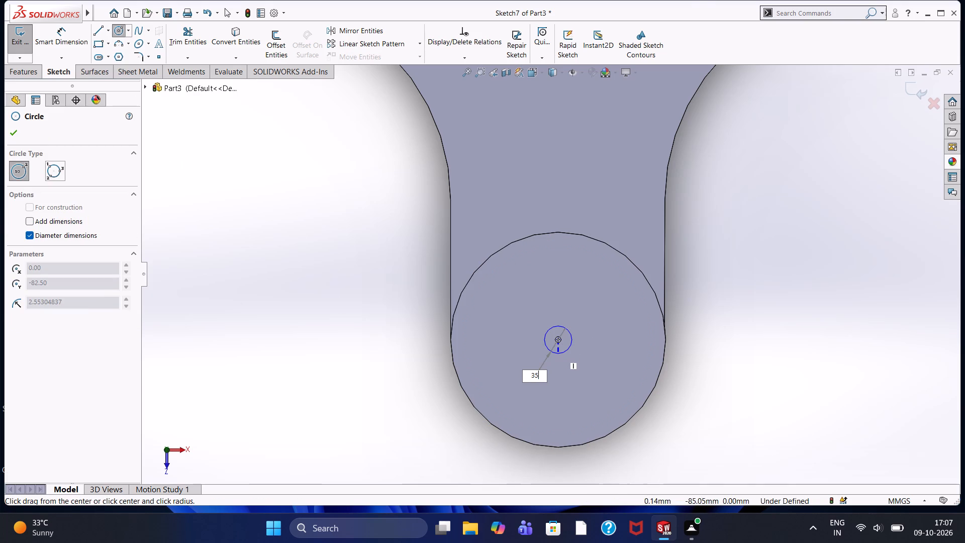
key(Return)
key(Escape)
Extrude the 35 mm circle upward from the round boss as a blind 30 mm merged boss.
middle_drag(392, 303, 392, 251)
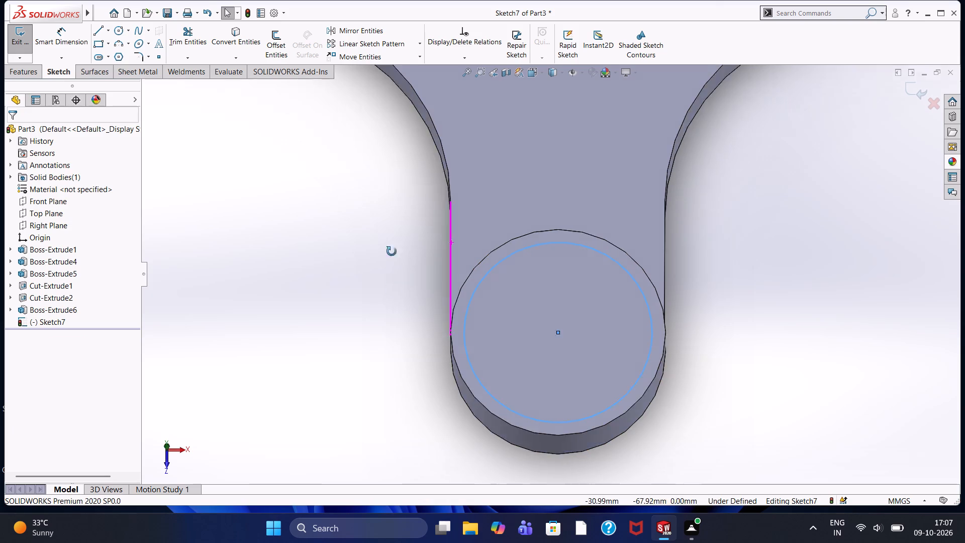
middle_drag(392, 251, 390, 166)
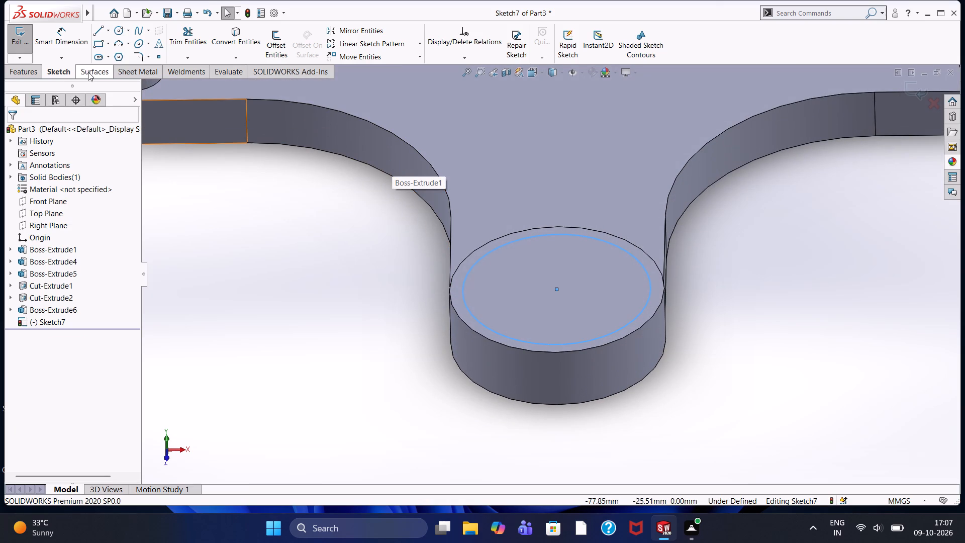
click(32, 71)
click(32, 47)
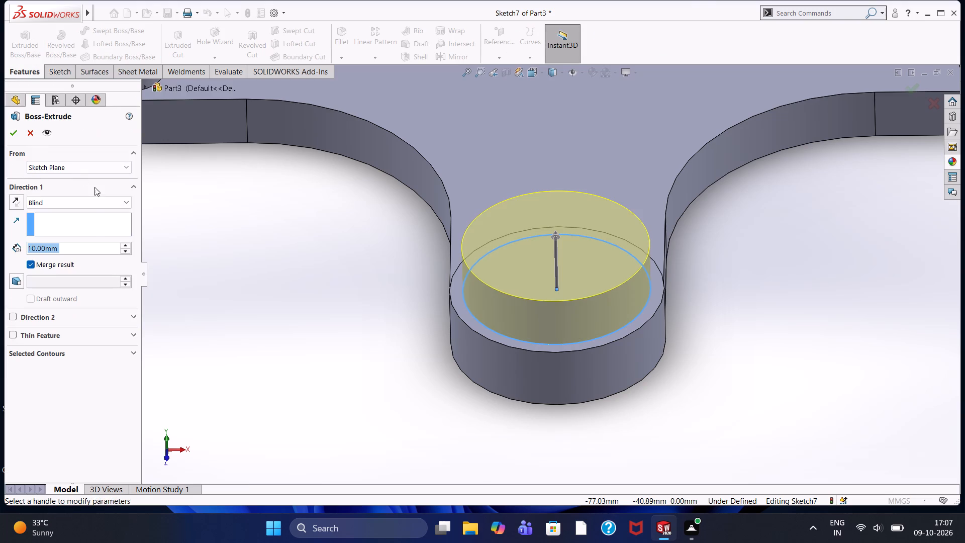
click(126, 245)
click(126, 245)
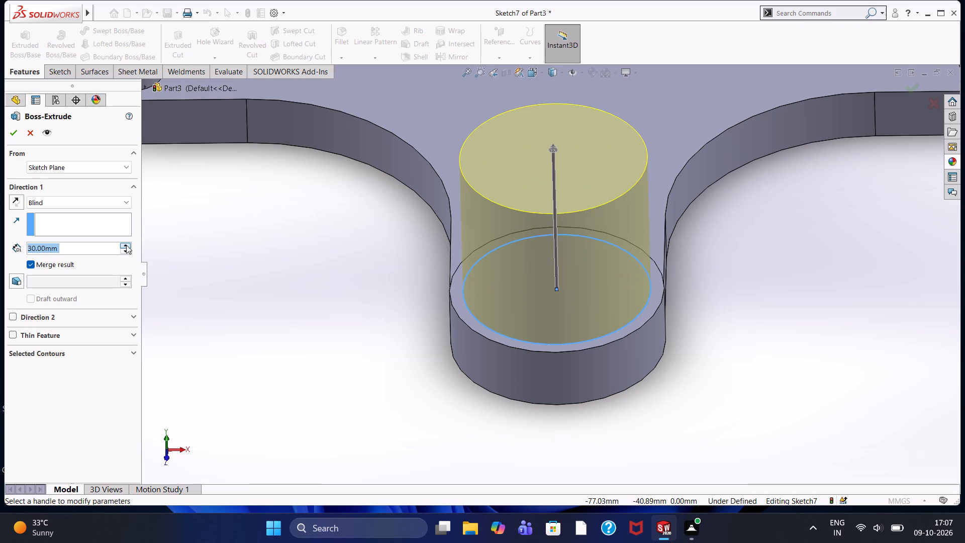
click(11, 136)
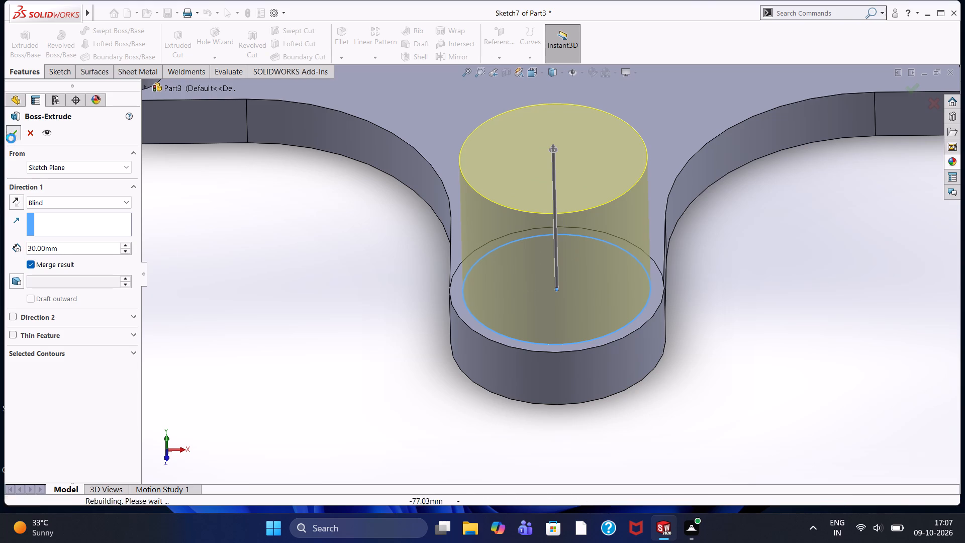
click(239, 281)
Sketch a concentric 27 mm diameter circle on the top face of the 35 mm cylinder at the stem end.
middle_drag(247, 279, 251, 280)
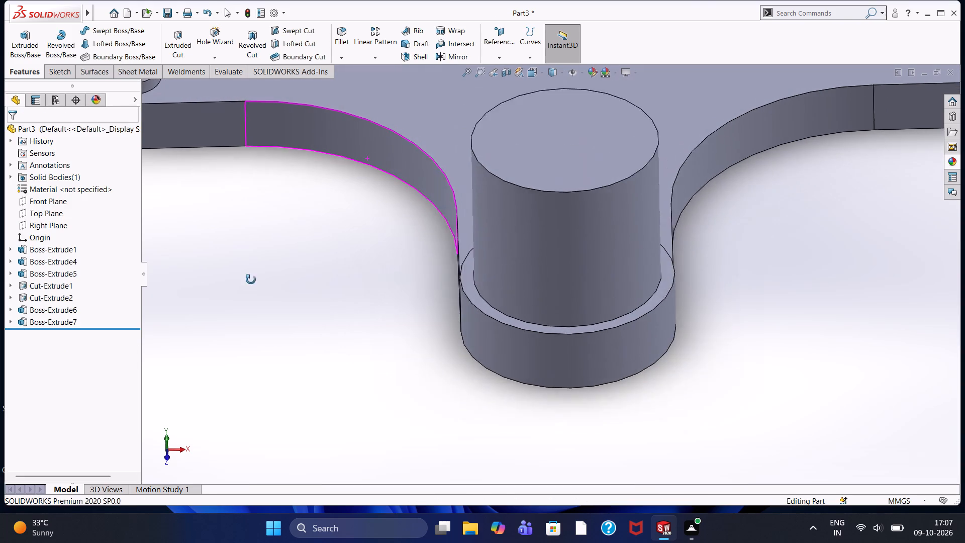
middle_drag(251, 280, 247, 312)
scroll(249, 313, up, 1)
click(535, 261)
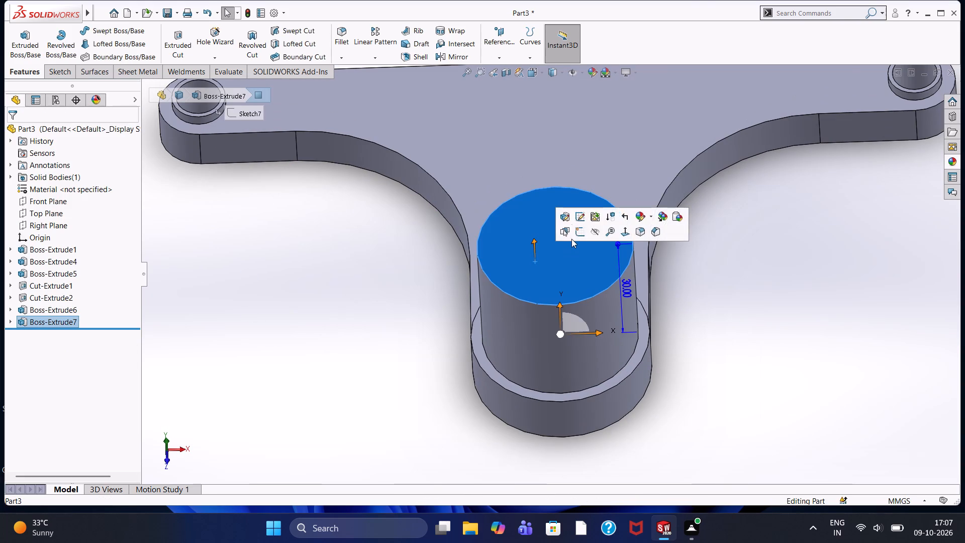
click(576, 233)
key(ctrl+8)
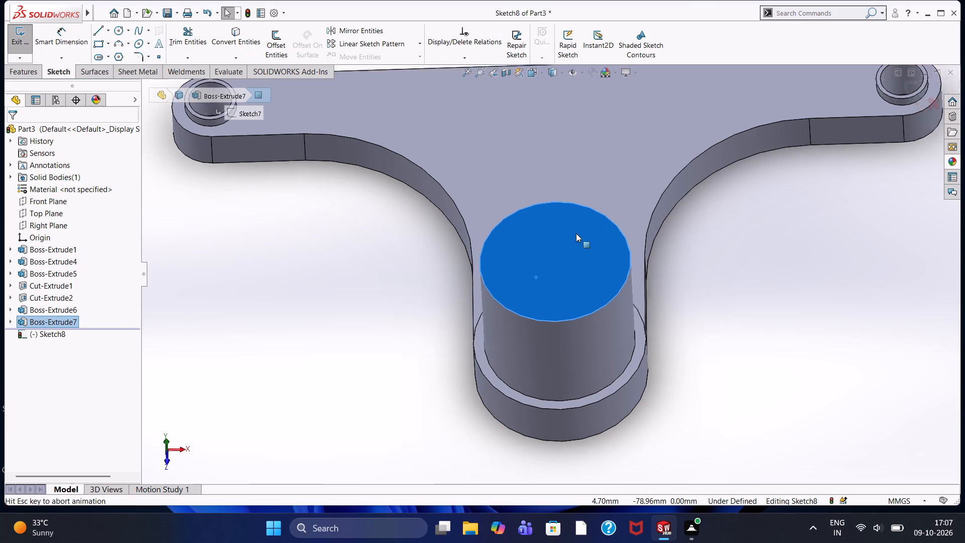
click(426, 267)
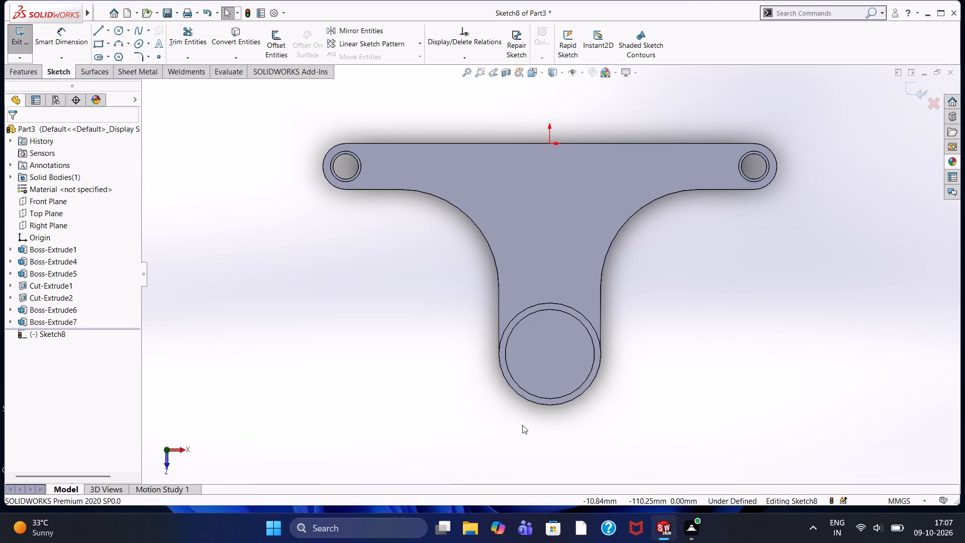
scroll(524, 417, down, 3)
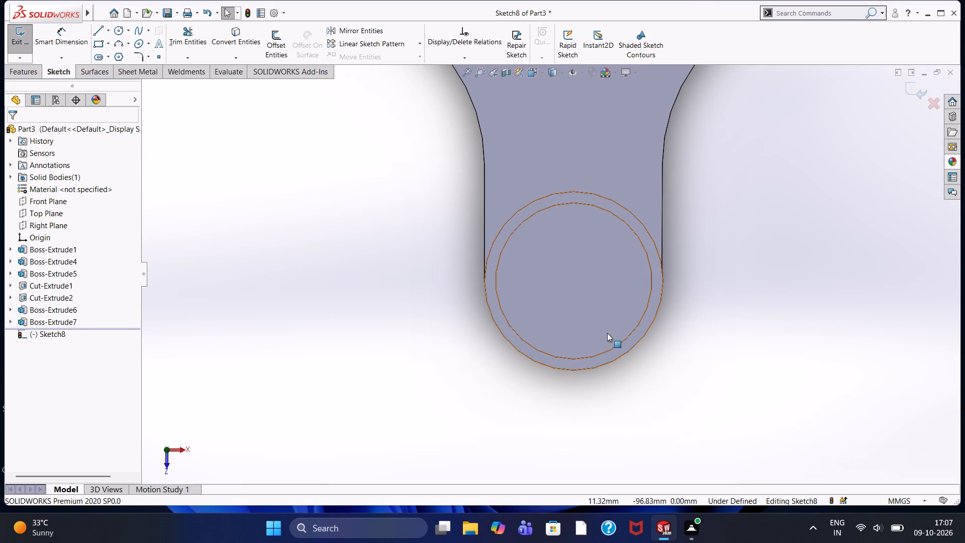
click(118, 27)
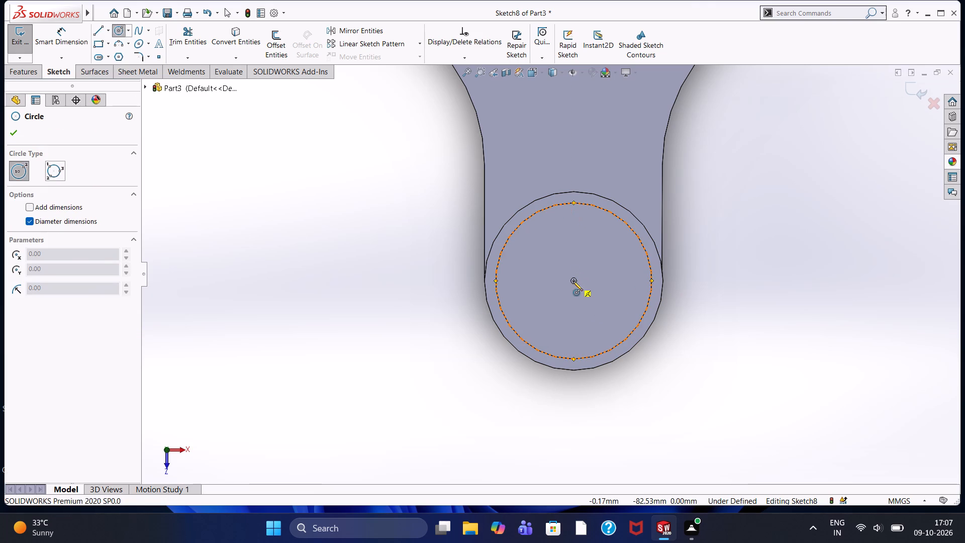
click(572, 281)
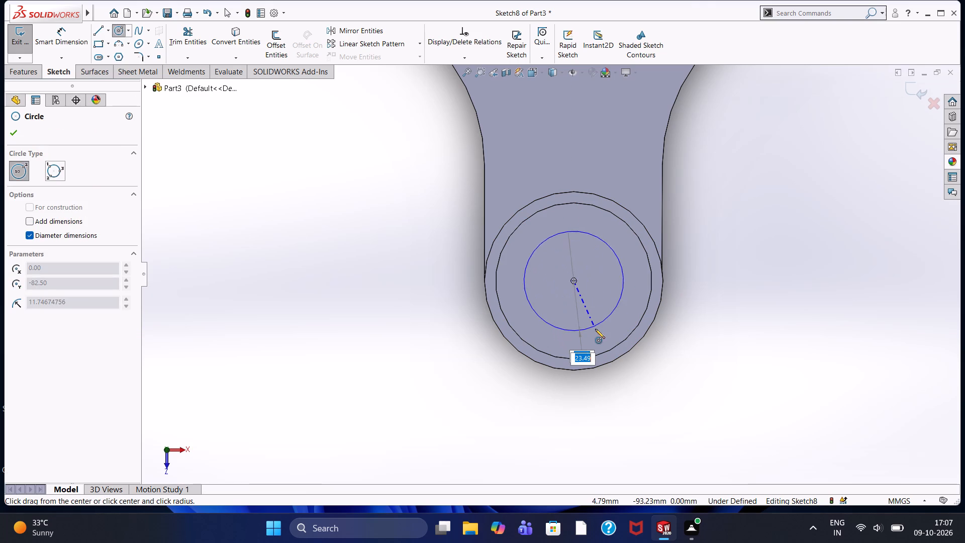
text(27)
key(Return)
key(Escape)
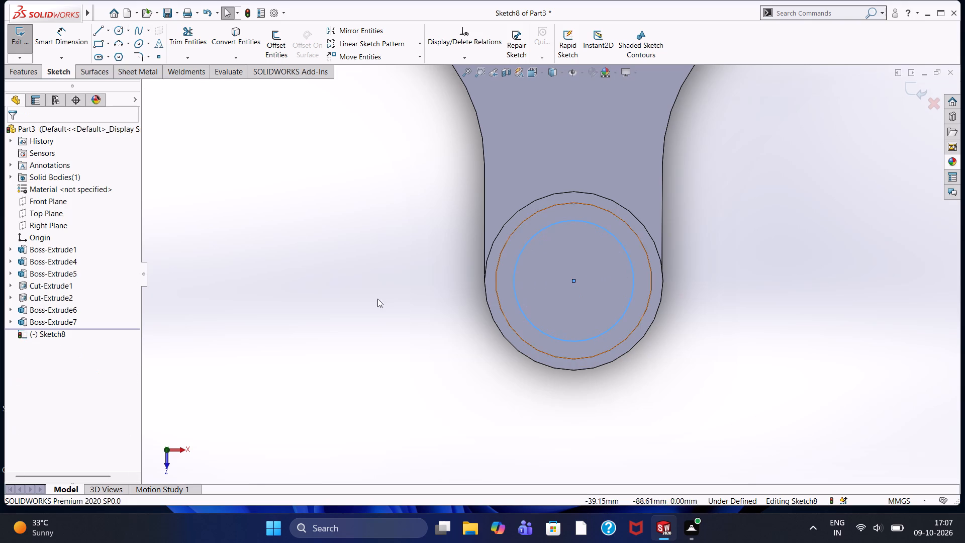
Cut the 27 mm circle down into the cylinder with a blind depth of 30 mm.
middle_drag(374, 273, 380, 179)
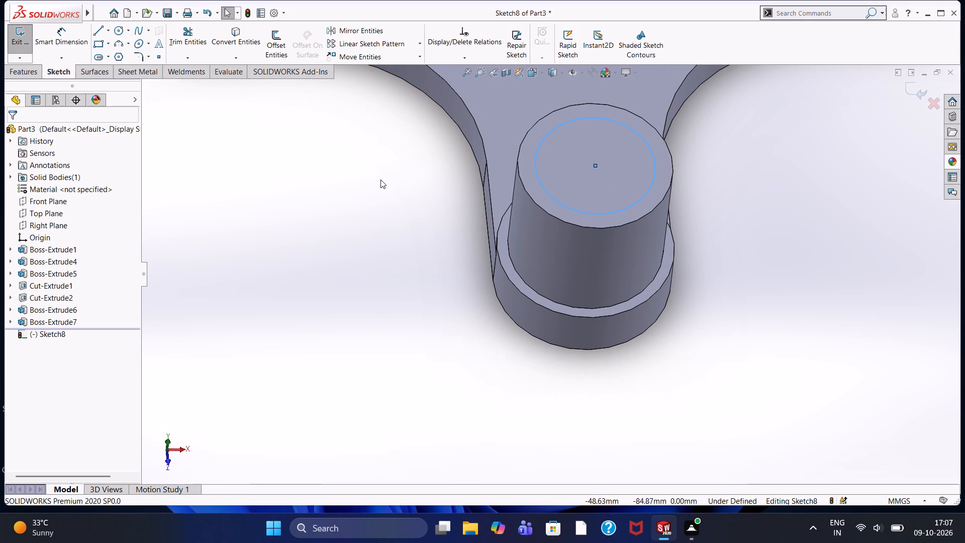
click(24, 71)
click(180, 40)
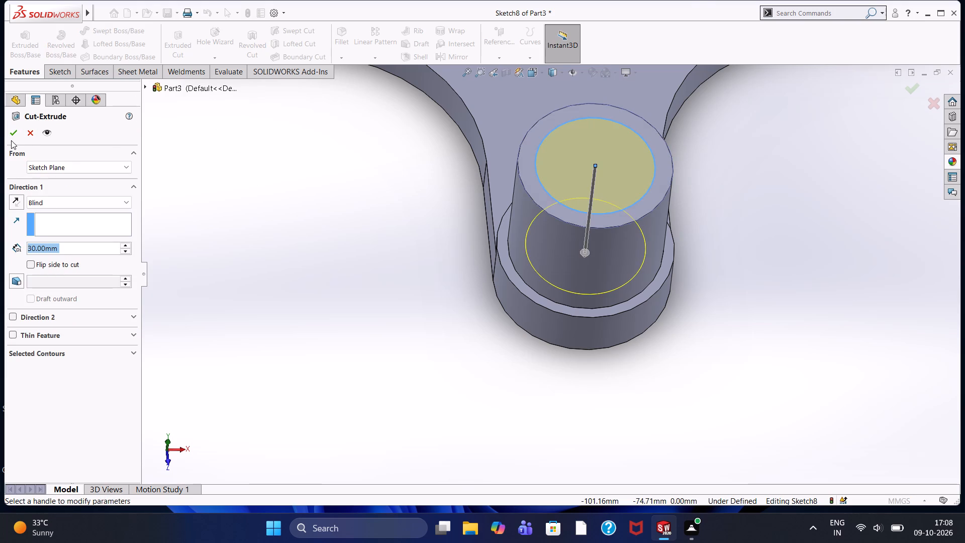
click(13, 133)
click(441, 250)
Open a sketch on the top face of the T-shaped plate, viewed face-on.
middle_drag(431, 230, 428, 242)
scroll(431, 215, up, 3)
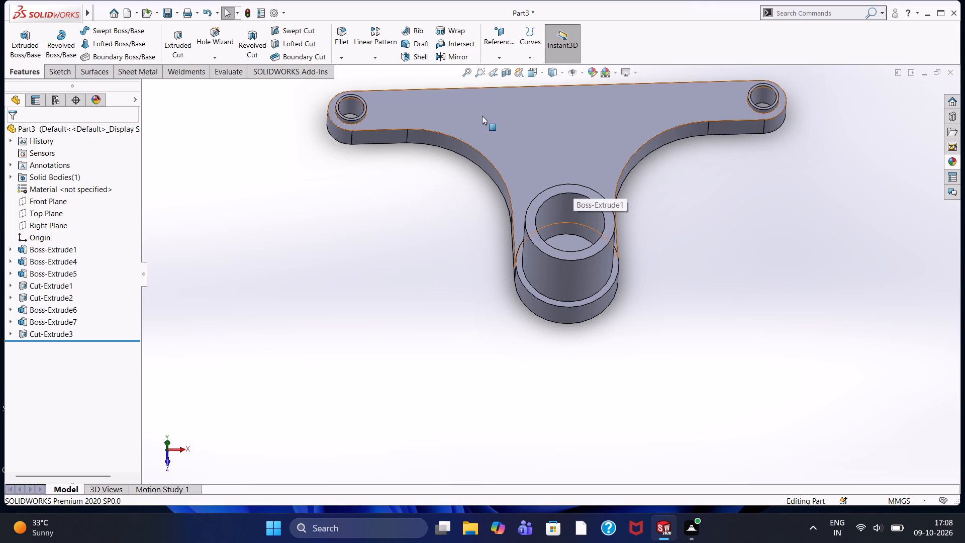
click(549, 131)
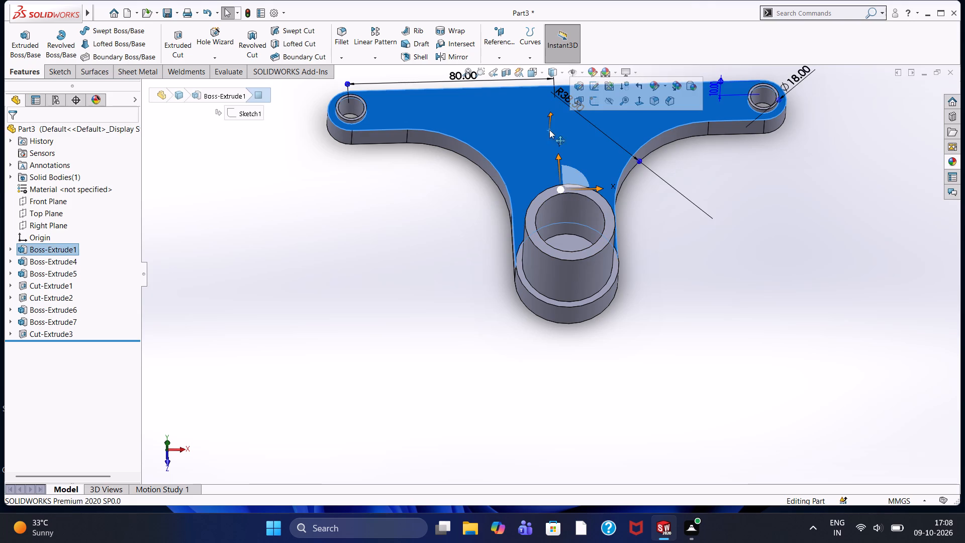
click(590, 104)
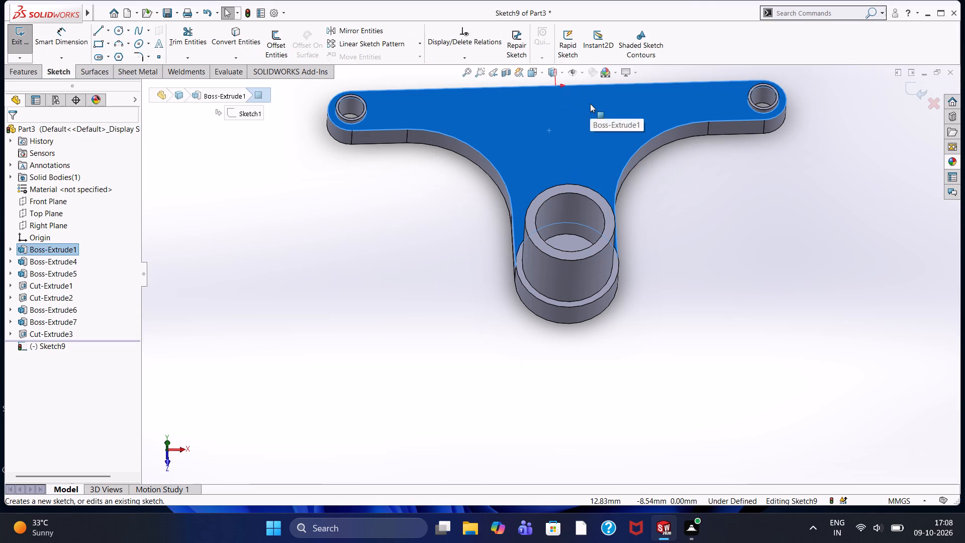
key(ctrl+8)
click(491, 121)
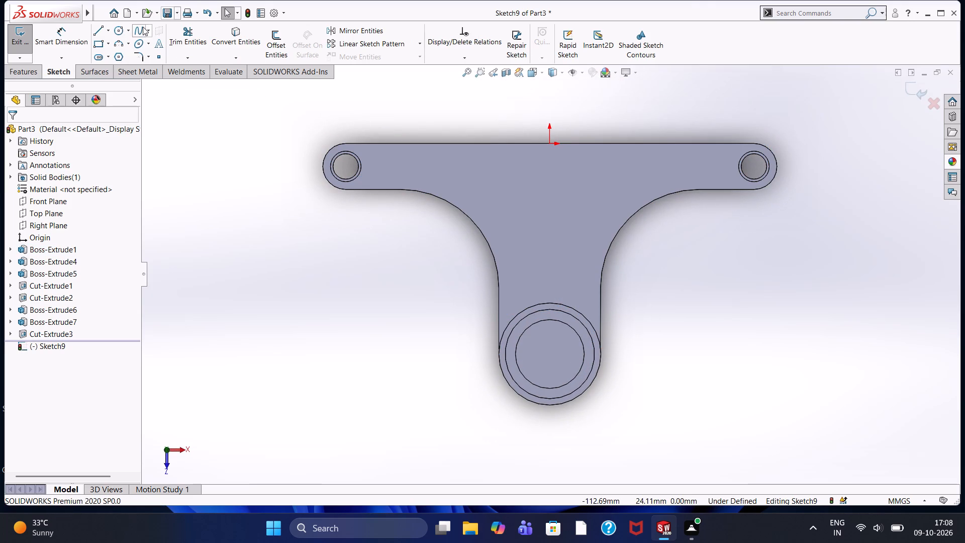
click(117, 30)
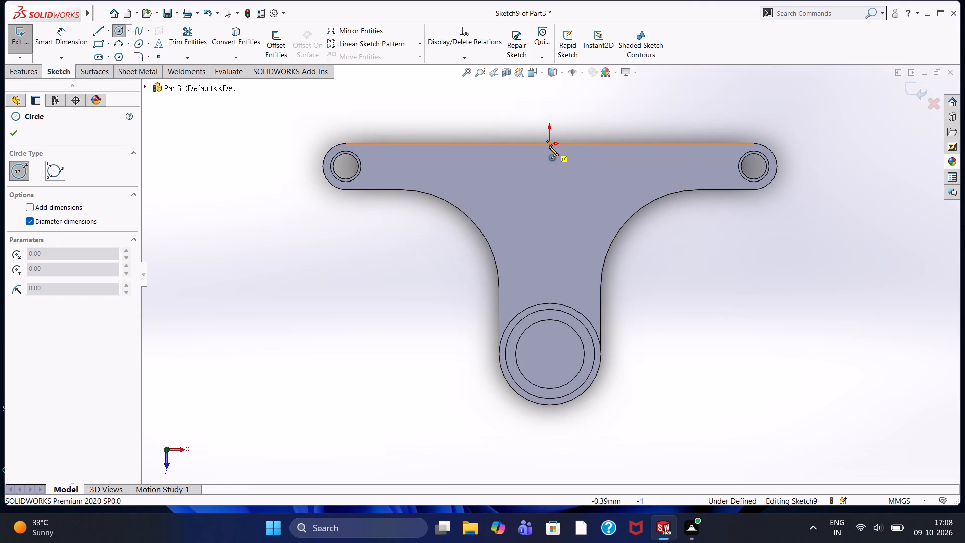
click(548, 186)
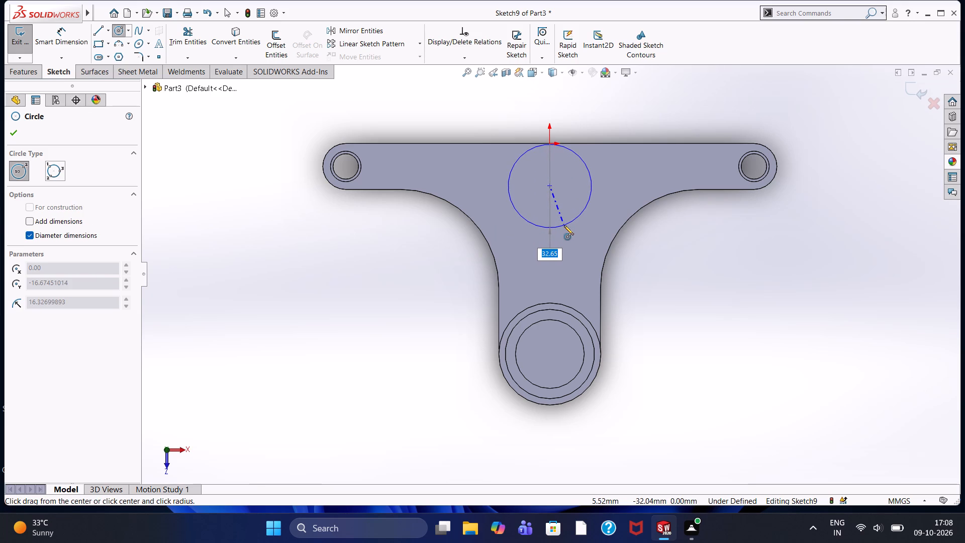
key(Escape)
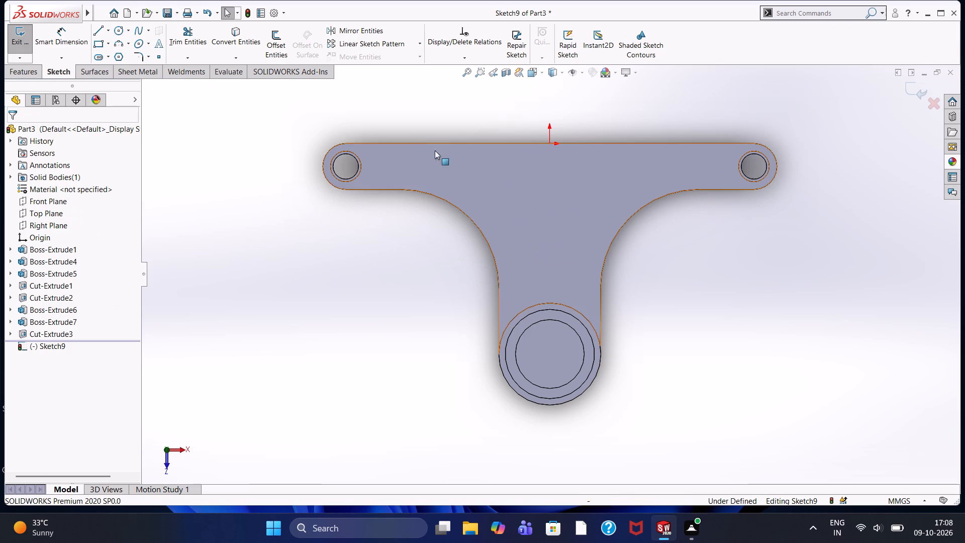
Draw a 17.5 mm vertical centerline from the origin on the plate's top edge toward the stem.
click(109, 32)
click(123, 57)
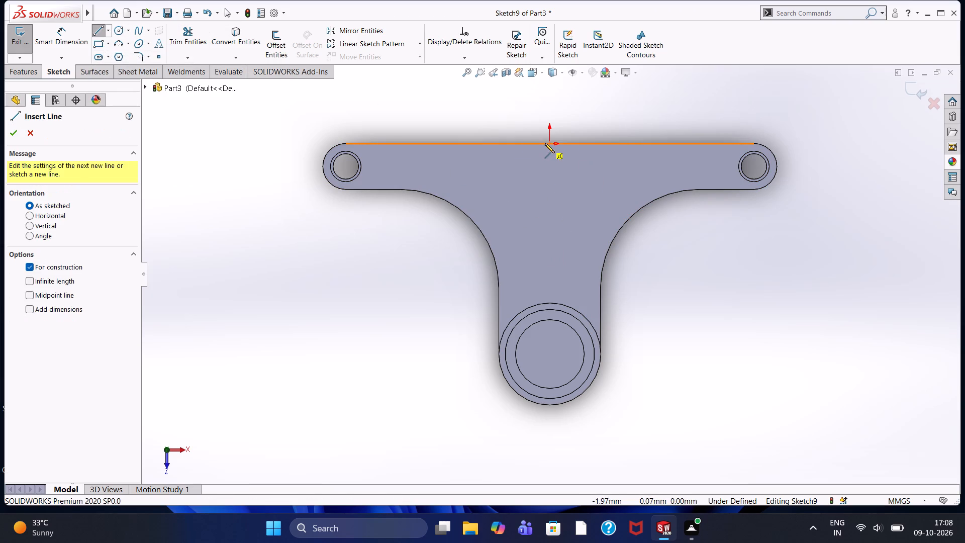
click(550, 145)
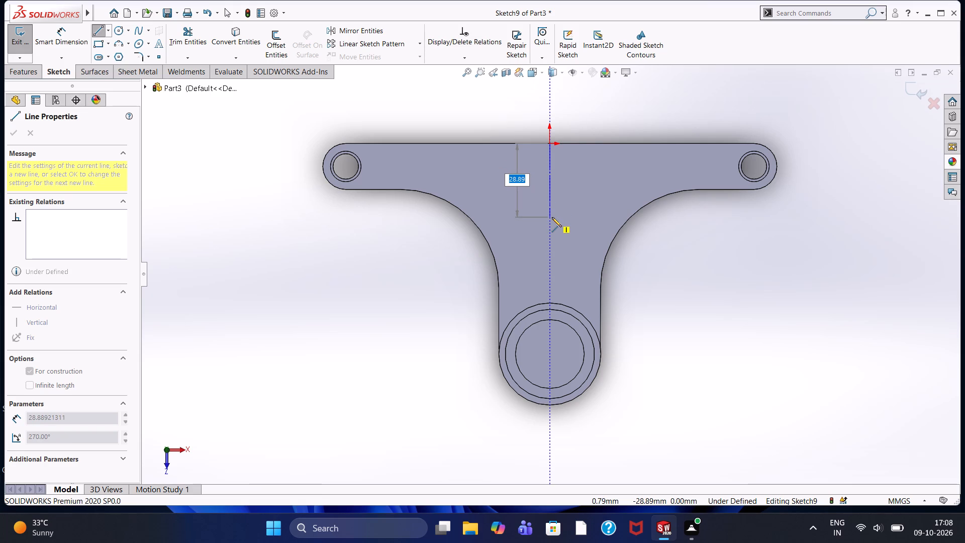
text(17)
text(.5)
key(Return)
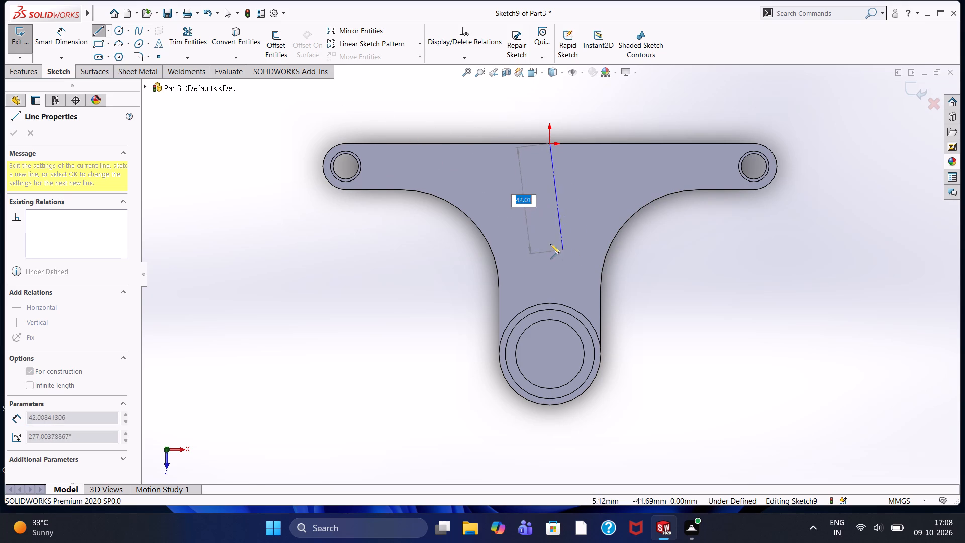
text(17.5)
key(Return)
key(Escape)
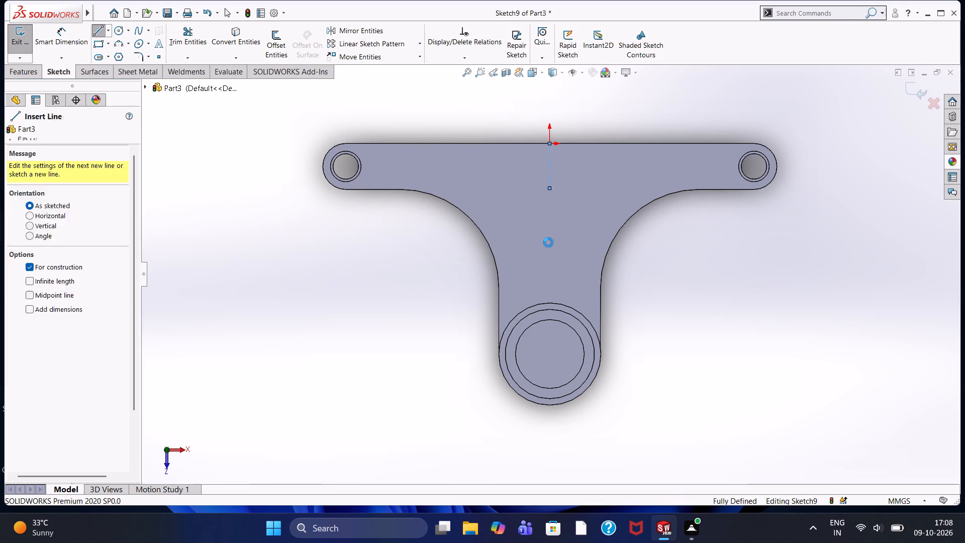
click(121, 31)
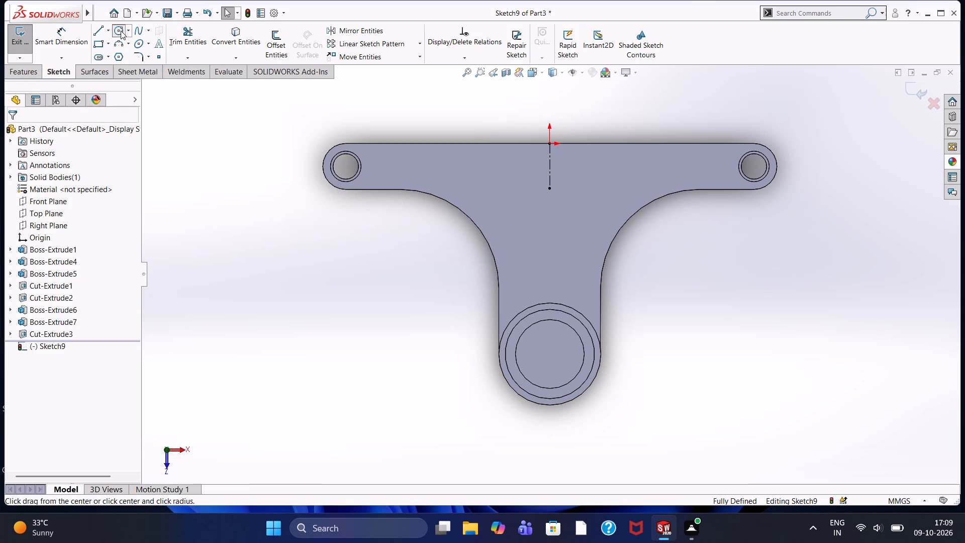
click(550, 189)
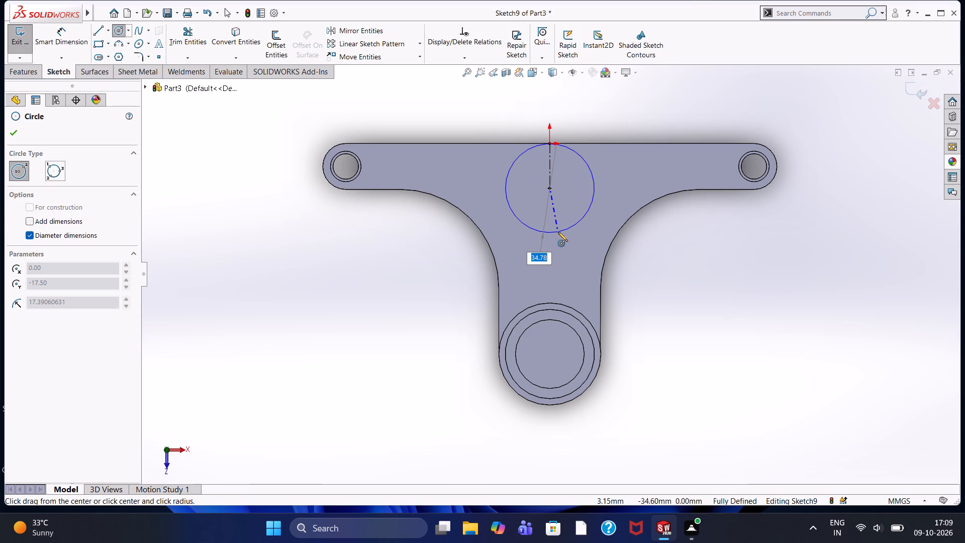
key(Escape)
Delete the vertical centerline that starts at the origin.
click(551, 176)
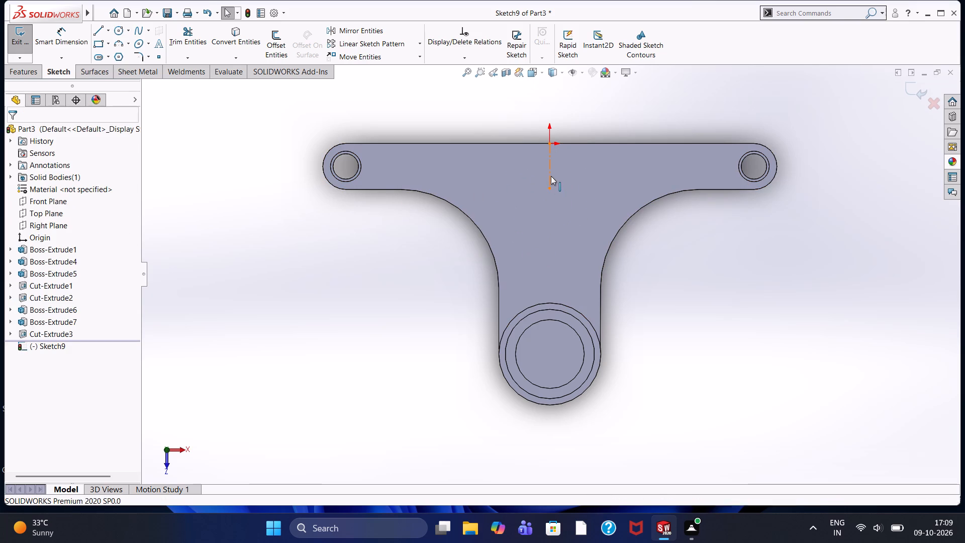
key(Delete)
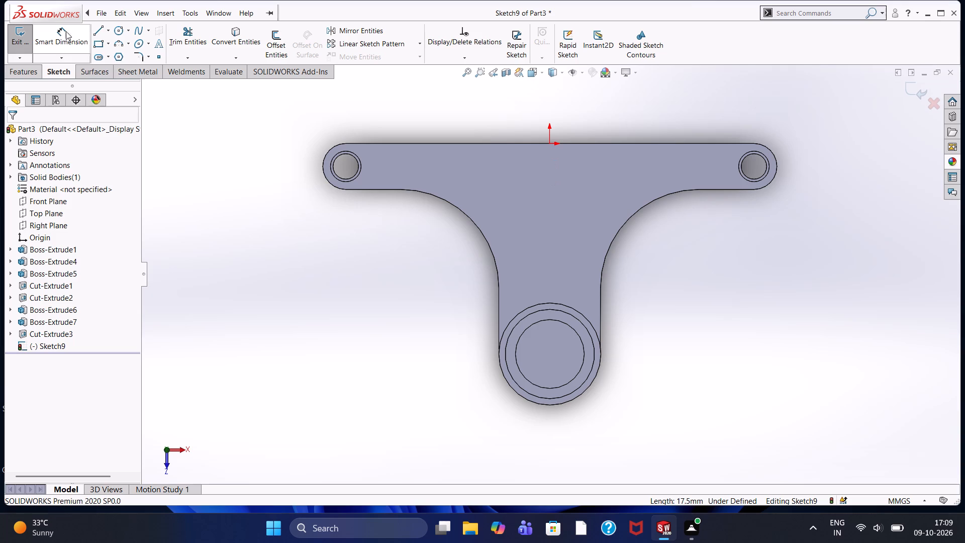
Draw an 18.5 mm vertical centerline from the origin on the plate's top edge toward the stem.
click(107, 29)
click(116, 59)
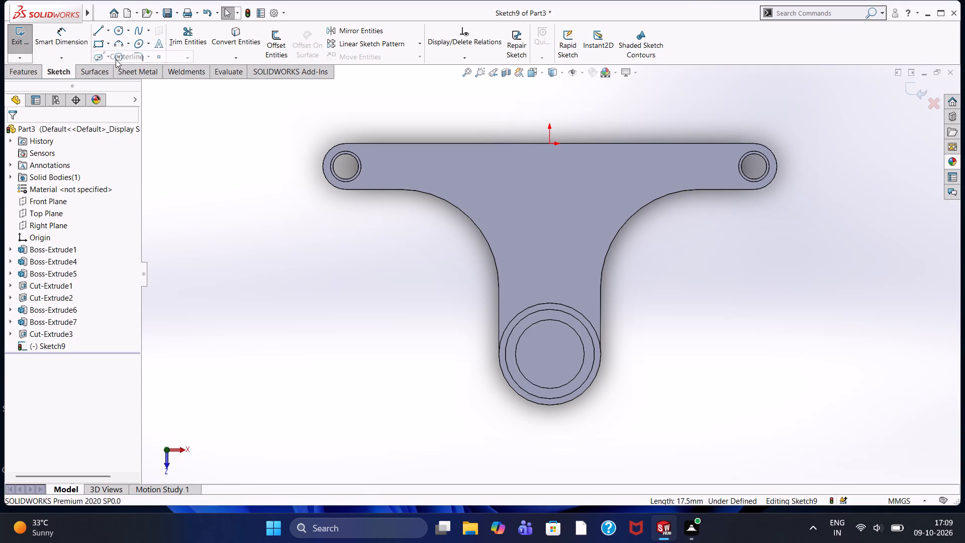
click(548, 144)
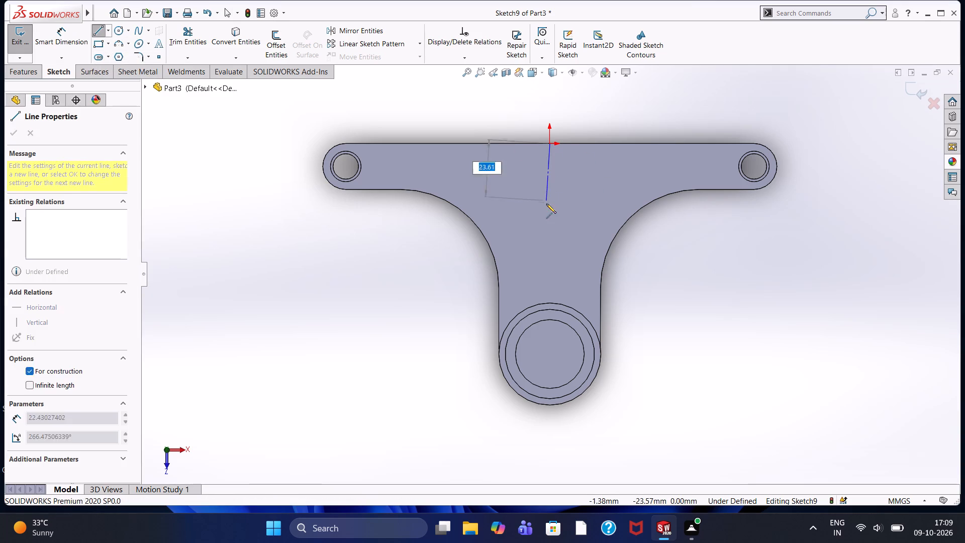
text(18.5)
key(Return)
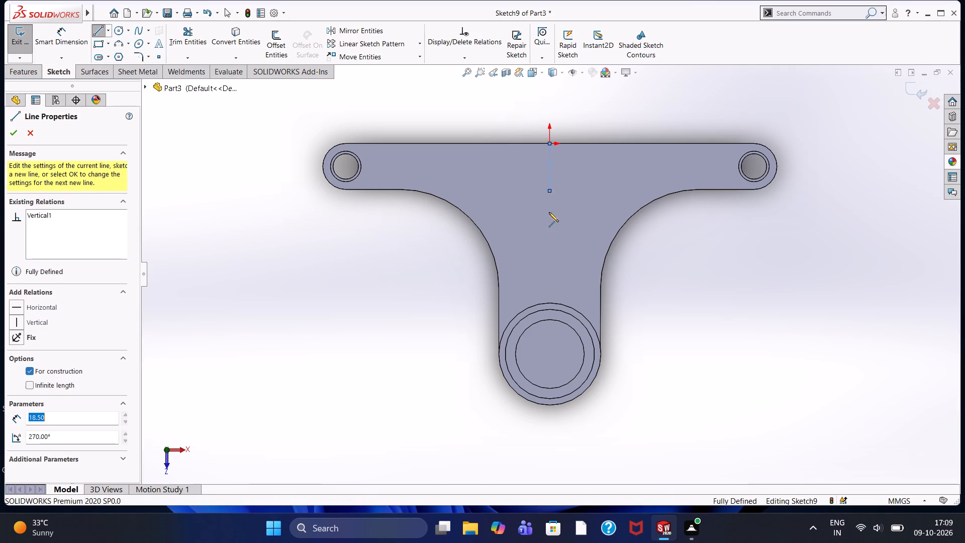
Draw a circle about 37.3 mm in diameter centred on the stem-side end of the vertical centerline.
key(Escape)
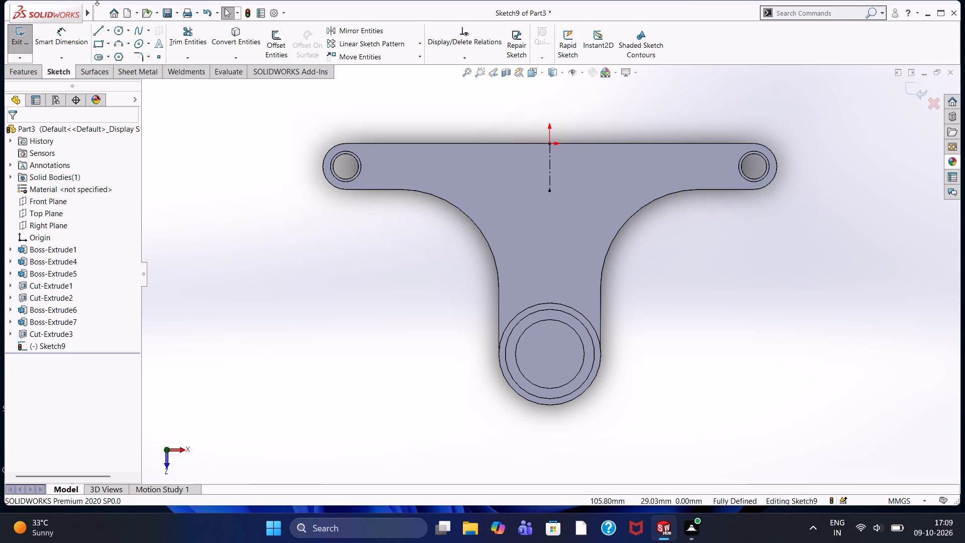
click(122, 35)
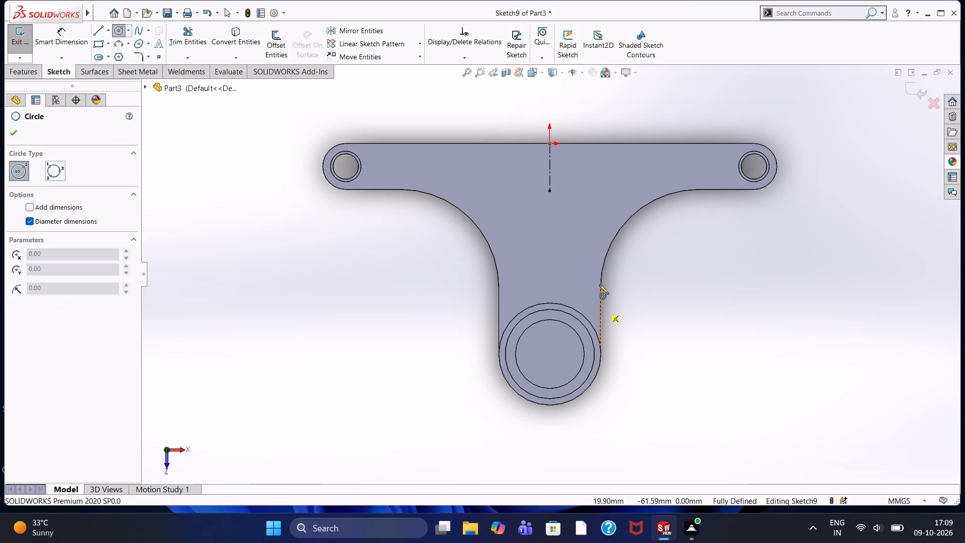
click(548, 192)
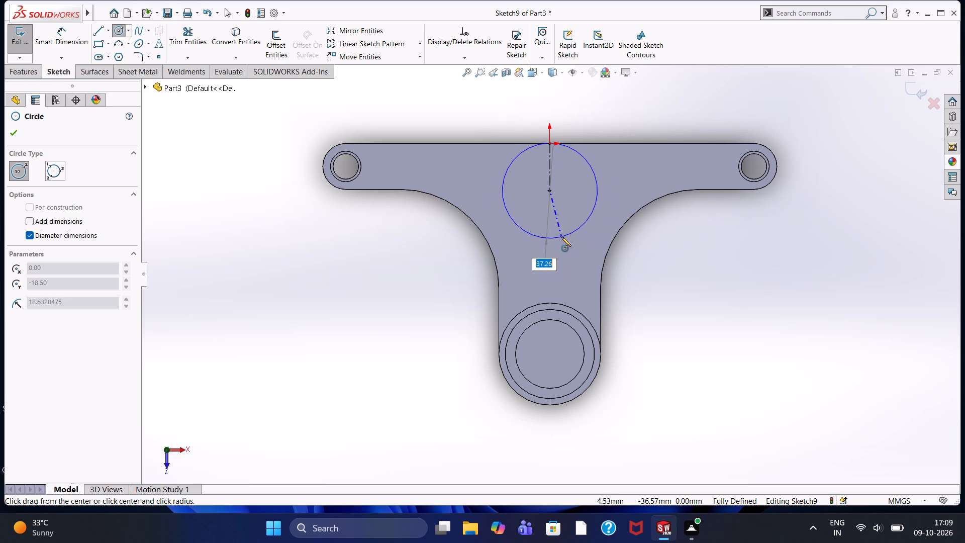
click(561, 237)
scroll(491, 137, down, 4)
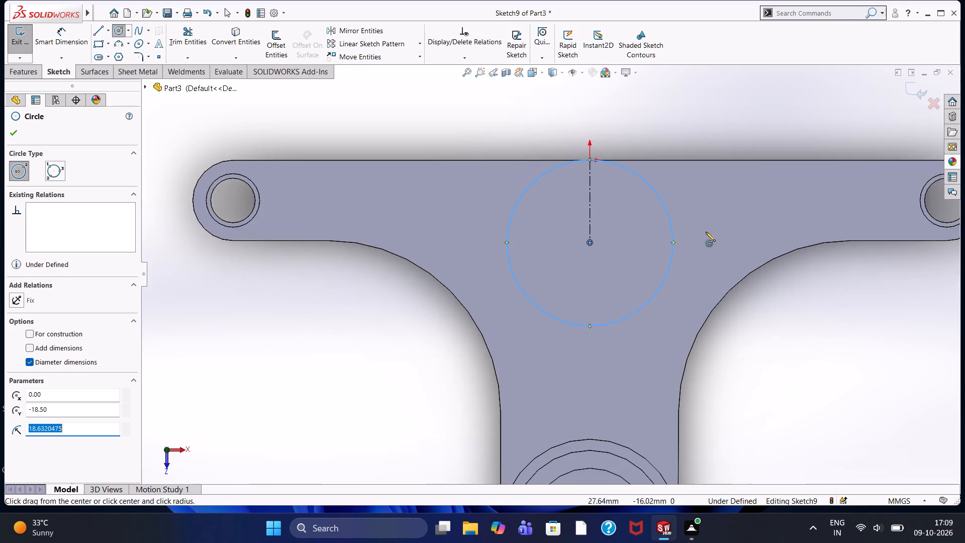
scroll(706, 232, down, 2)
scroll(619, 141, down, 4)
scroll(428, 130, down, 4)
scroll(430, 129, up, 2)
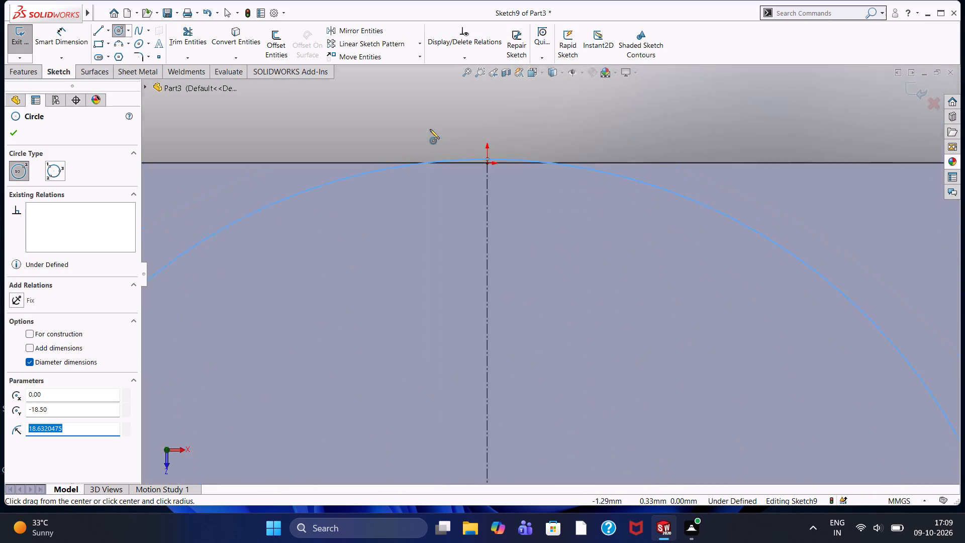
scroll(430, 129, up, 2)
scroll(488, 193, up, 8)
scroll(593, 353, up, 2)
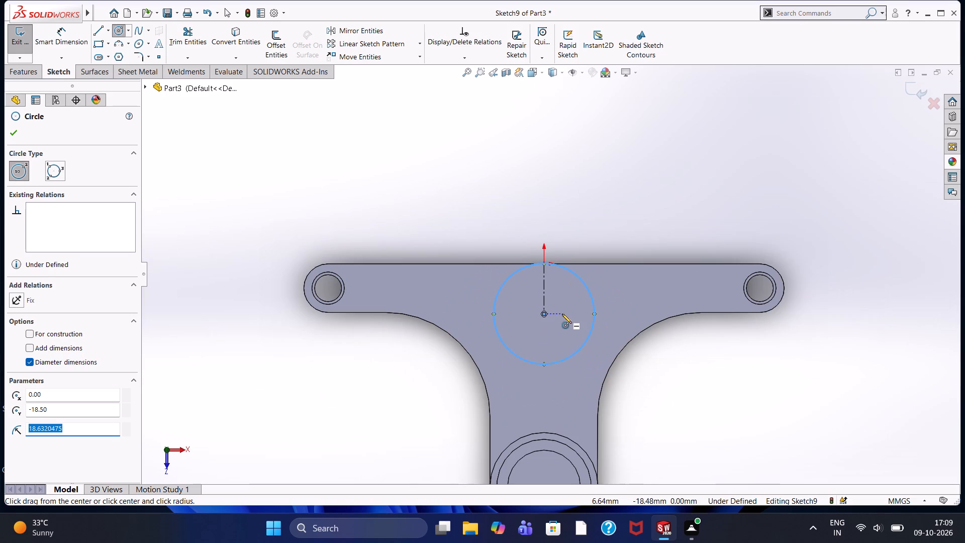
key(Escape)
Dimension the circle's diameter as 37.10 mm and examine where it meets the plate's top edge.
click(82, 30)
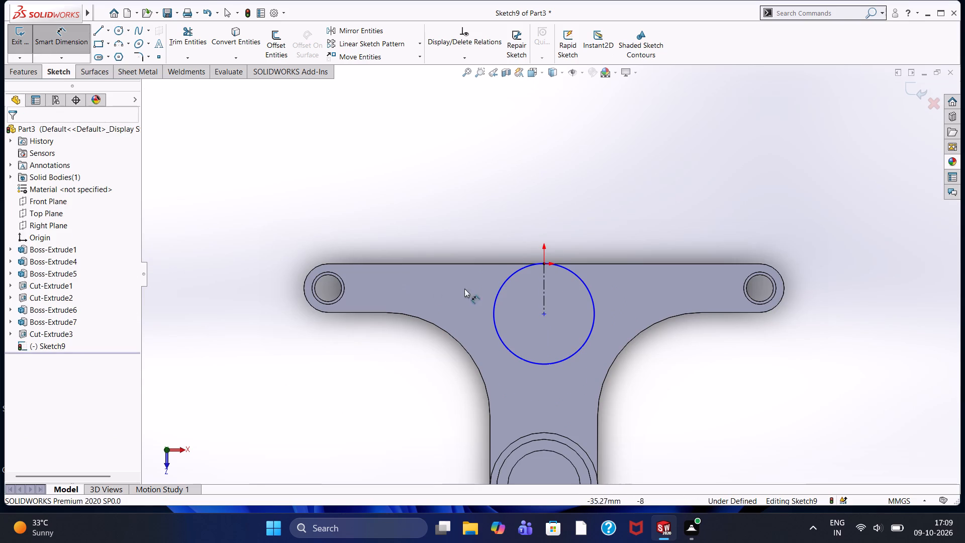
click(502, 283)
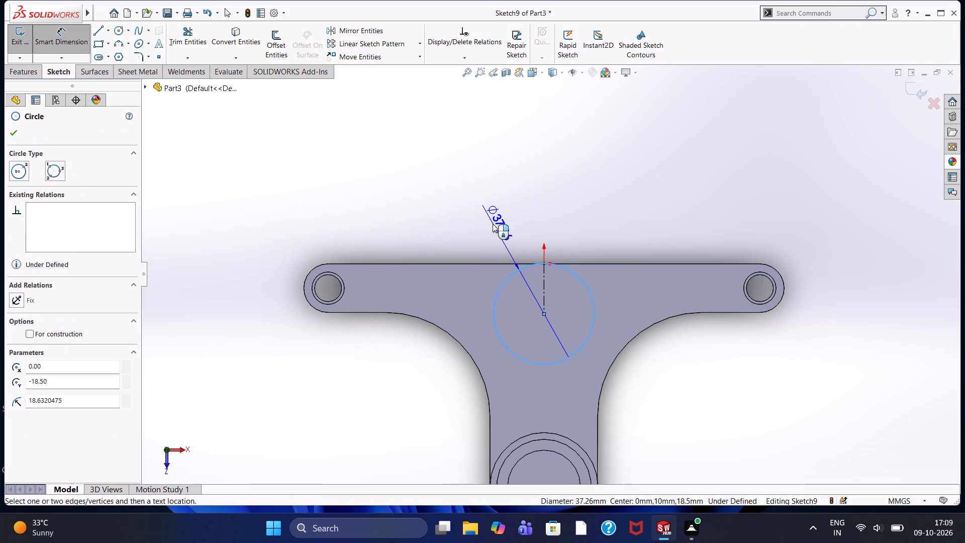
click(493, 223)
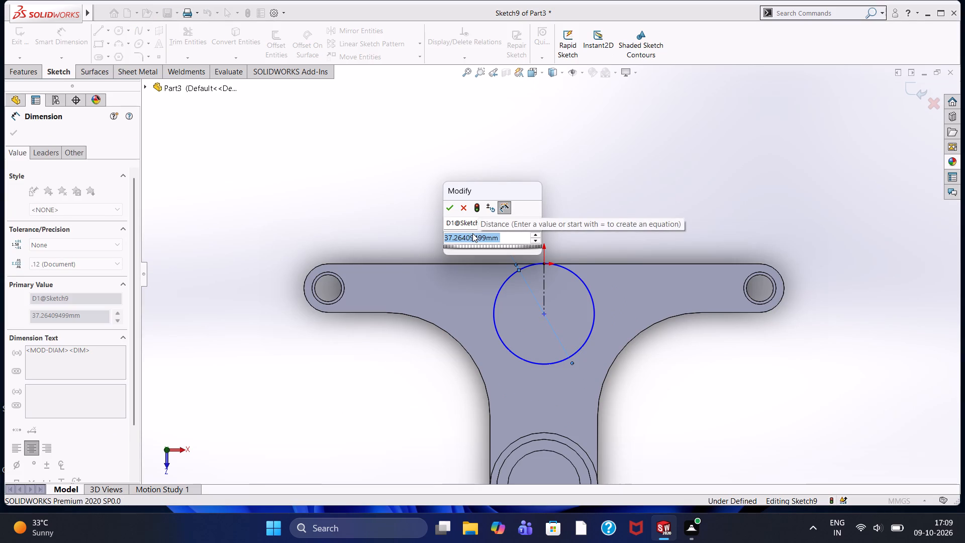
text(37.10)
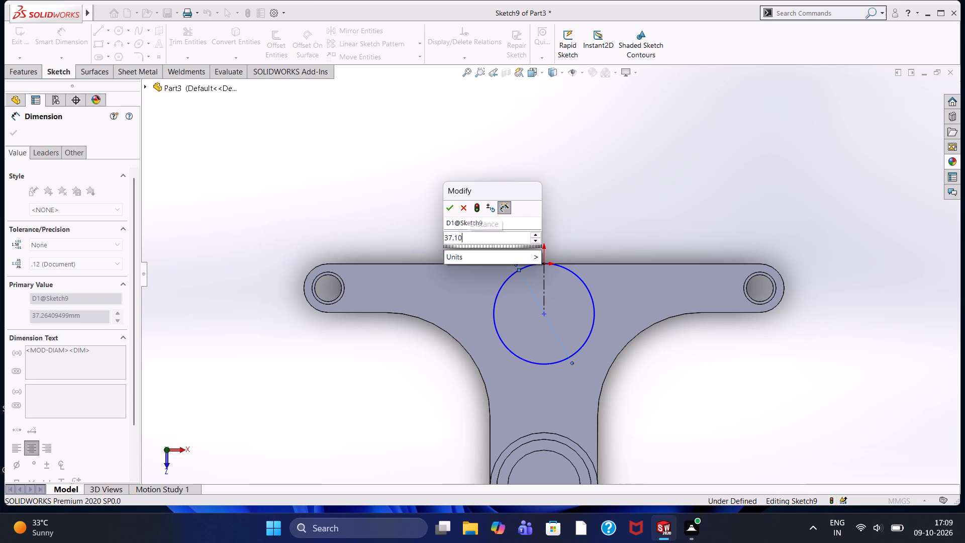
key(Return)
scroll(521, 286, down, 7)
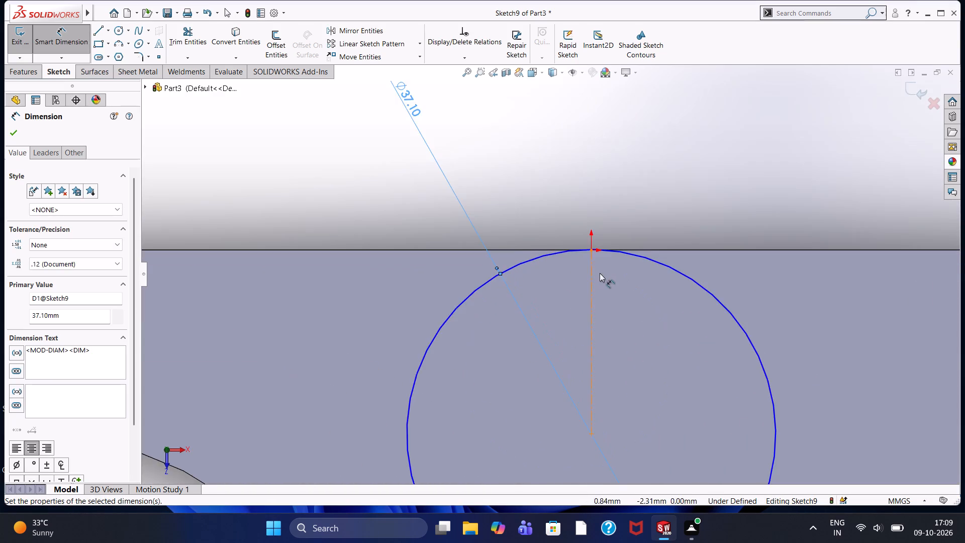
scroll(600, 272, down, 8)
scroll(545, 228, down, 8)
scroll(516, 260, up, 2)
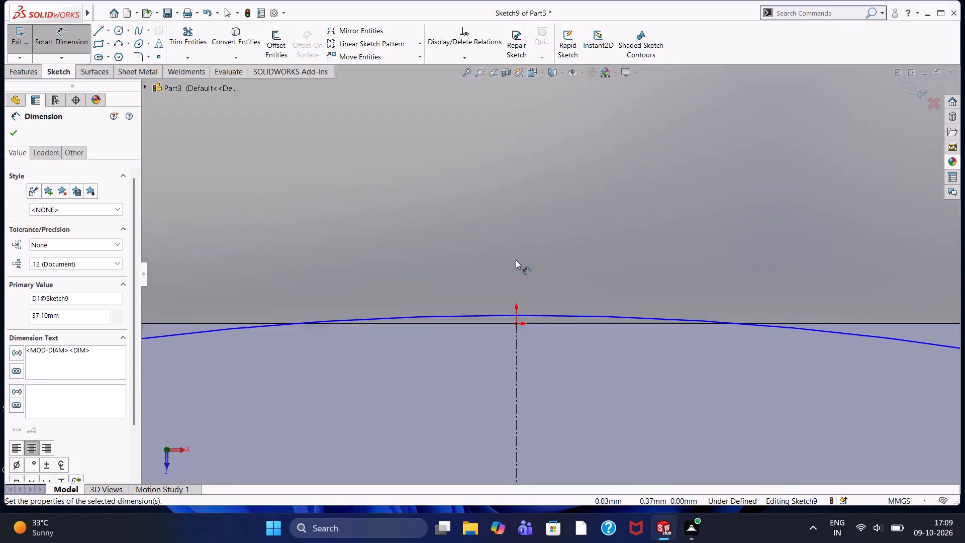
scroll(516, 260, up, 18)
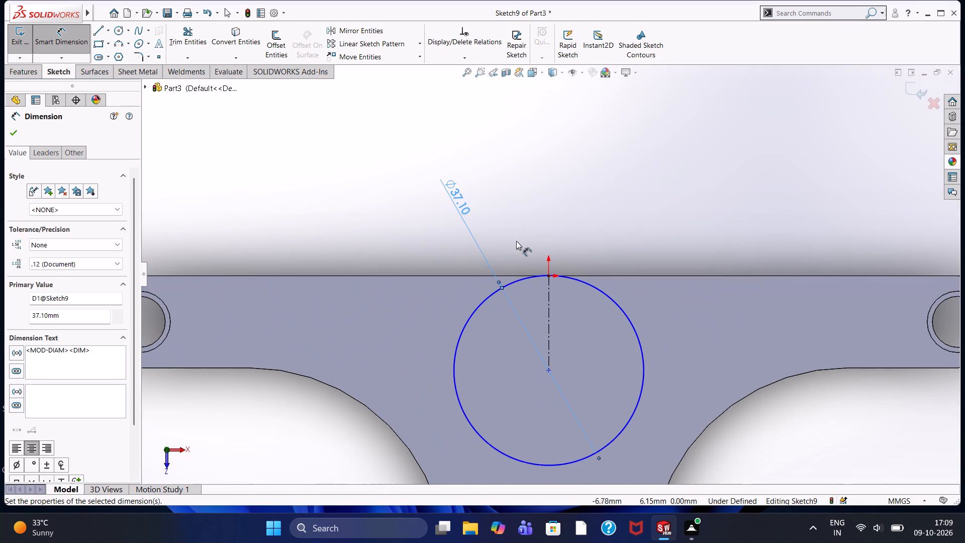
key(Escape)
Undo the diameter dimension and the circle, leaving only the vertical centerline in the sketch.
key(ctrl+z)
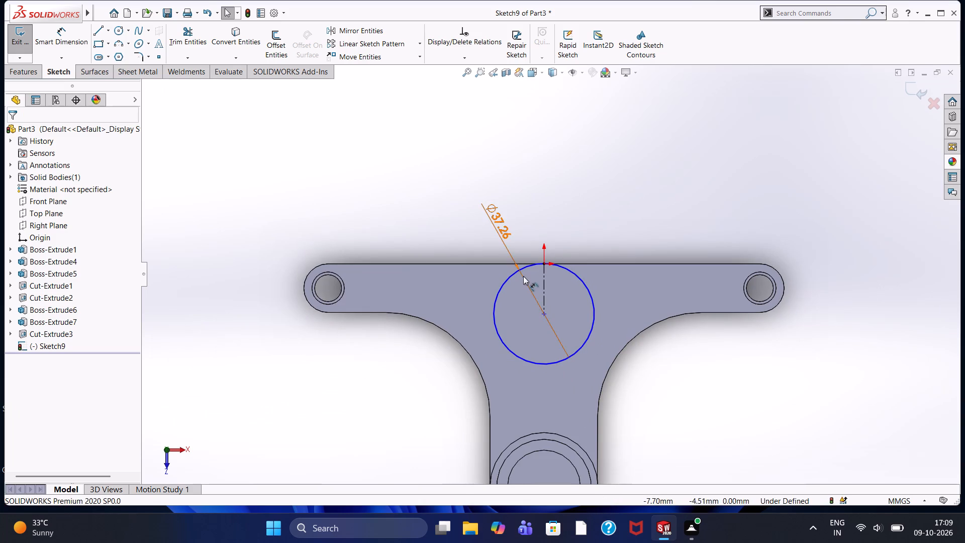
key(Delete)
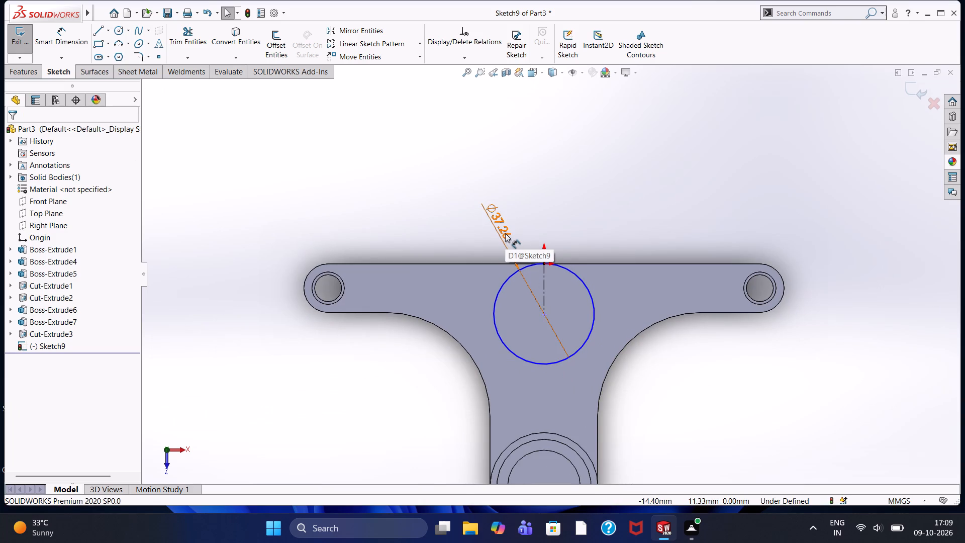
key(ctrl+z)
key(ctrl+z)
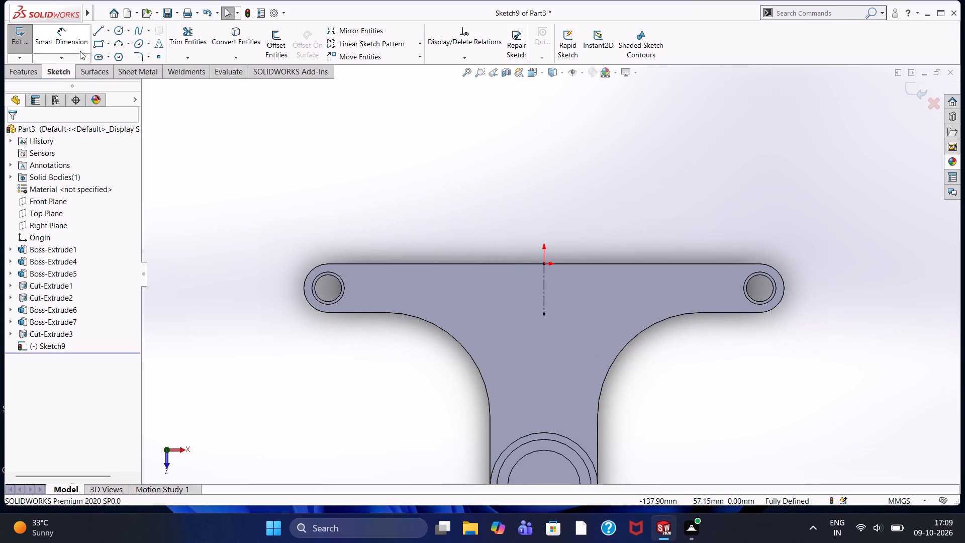
Draw a circle about 36.5 mm in diameter centred on the stem-side end of the centerline, just inside the plate's top edge.
click(118, 30)
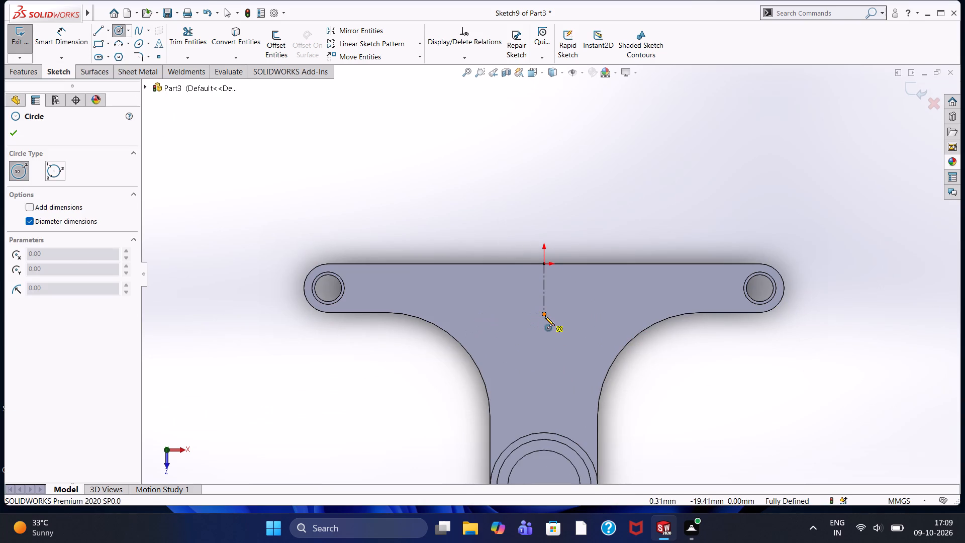
drag(545, 316, 542, 323)
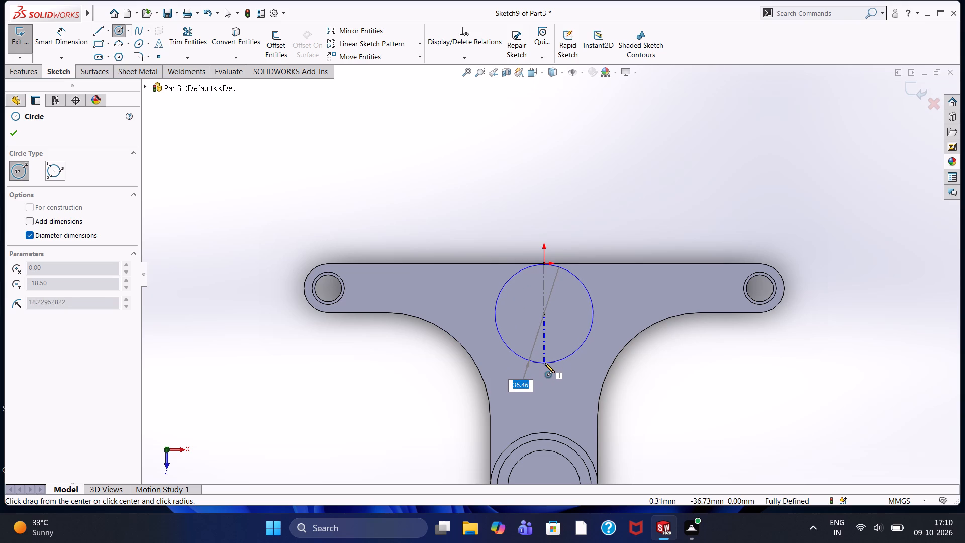
click(545, 363)
scroll(546, 266, down, 15)
scroll(565, 235, up, 15)
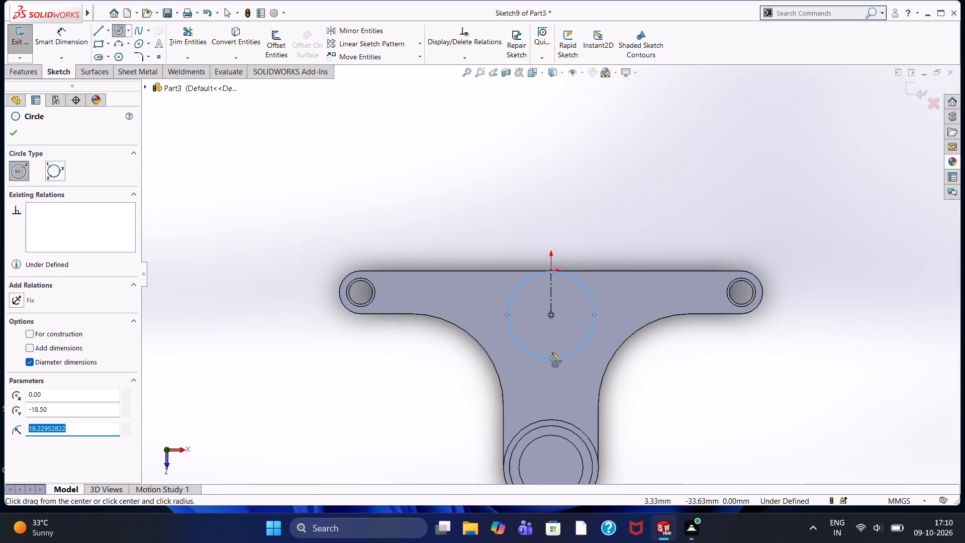
click(16, 130)
Extrude the circle 100 mm upward from the plate as a blind boss with merged result.
scroll(524, 333, up, 2)
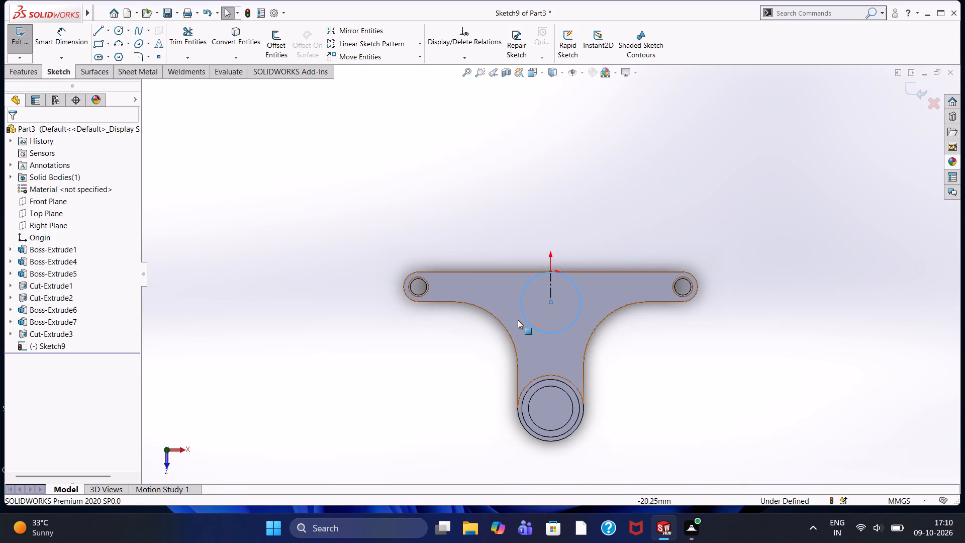
click(457, 337)
middle_drag(456, 337, 477, 227)
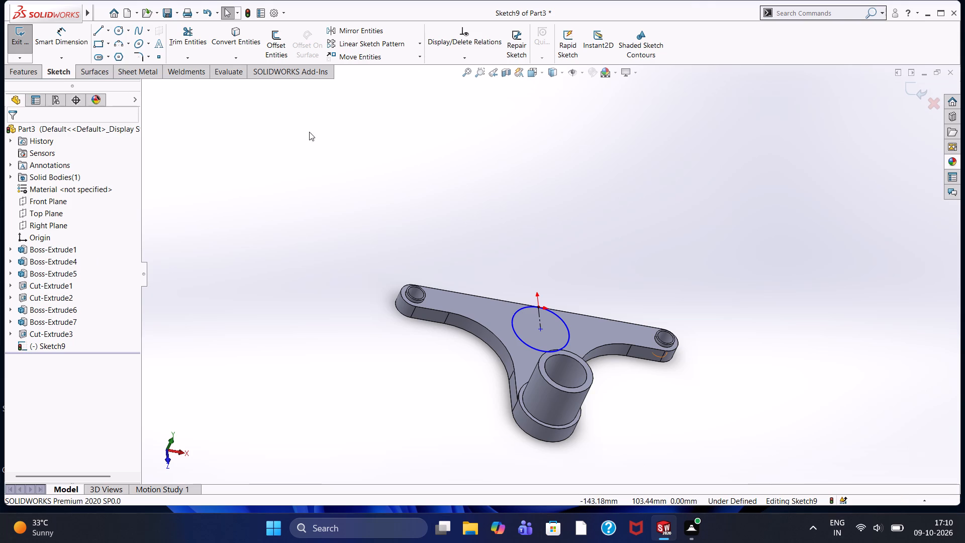
click(20, 72)
click(25, 49)
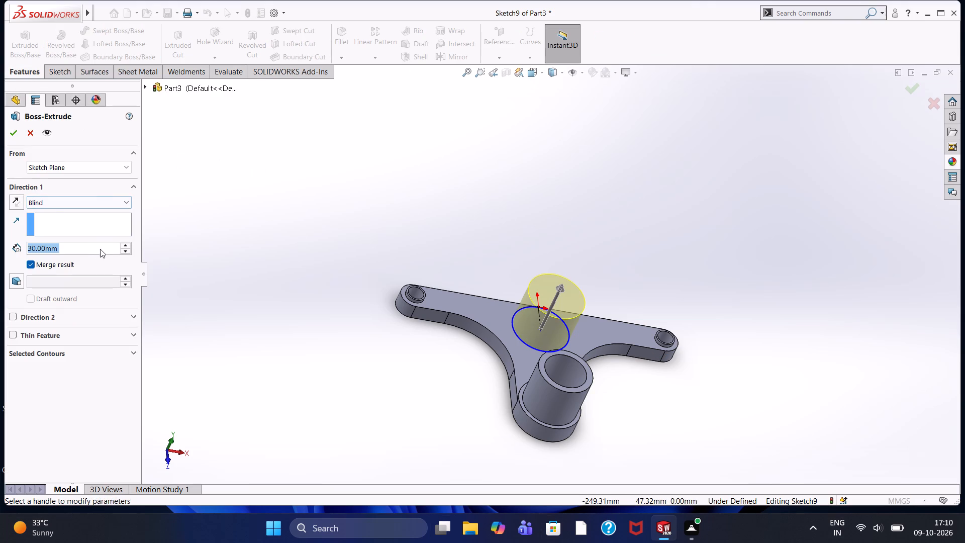
triple_click(128, 243)
double_click(128, 243)
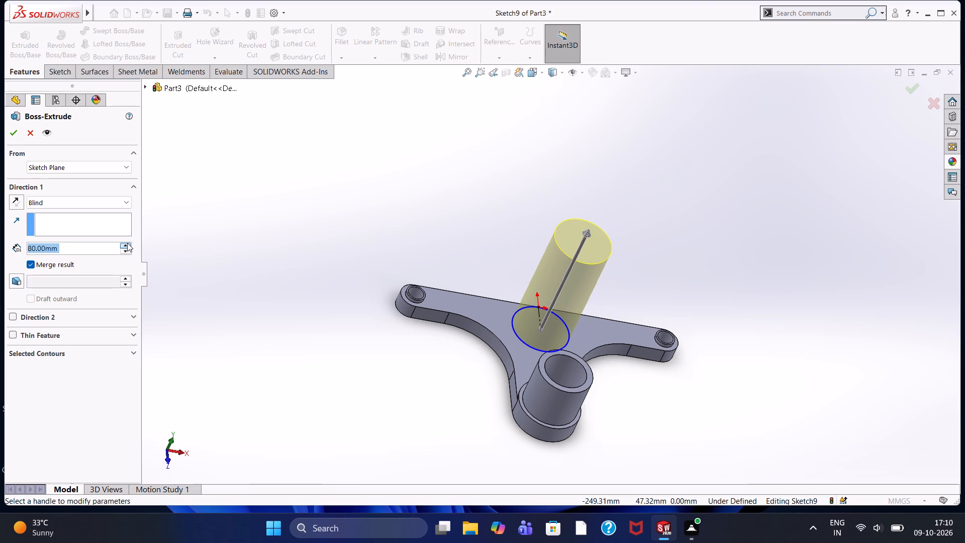
double_click(130, 244)
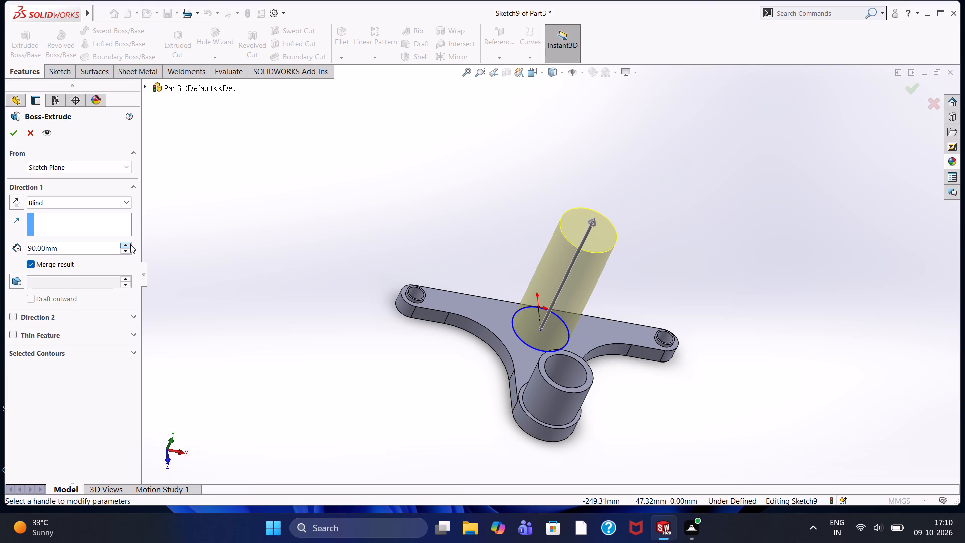
click(10, 134)
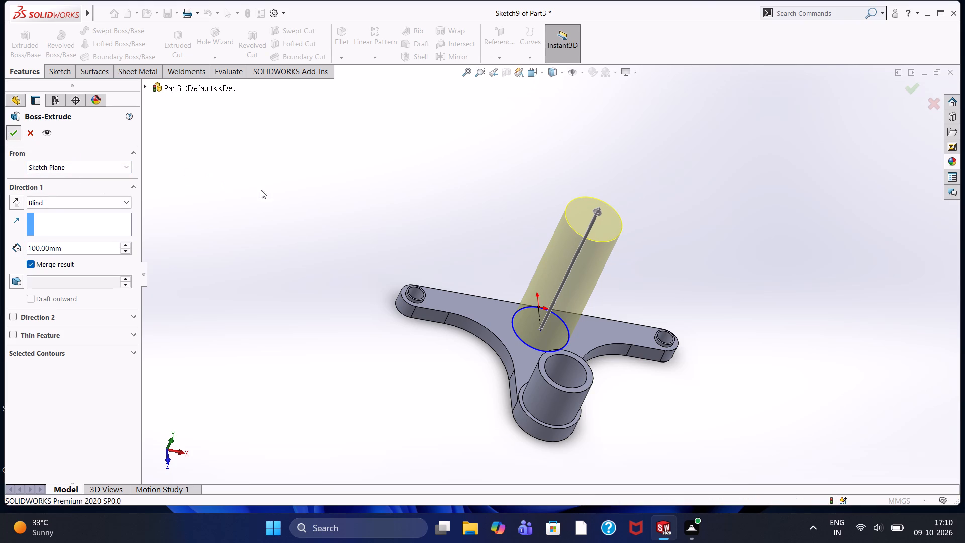
Open a sketch on the top face of the 100 mm central cylinder, viewed face-on.
click(276, 190)
middle_drag(320, 195, 235, 126)
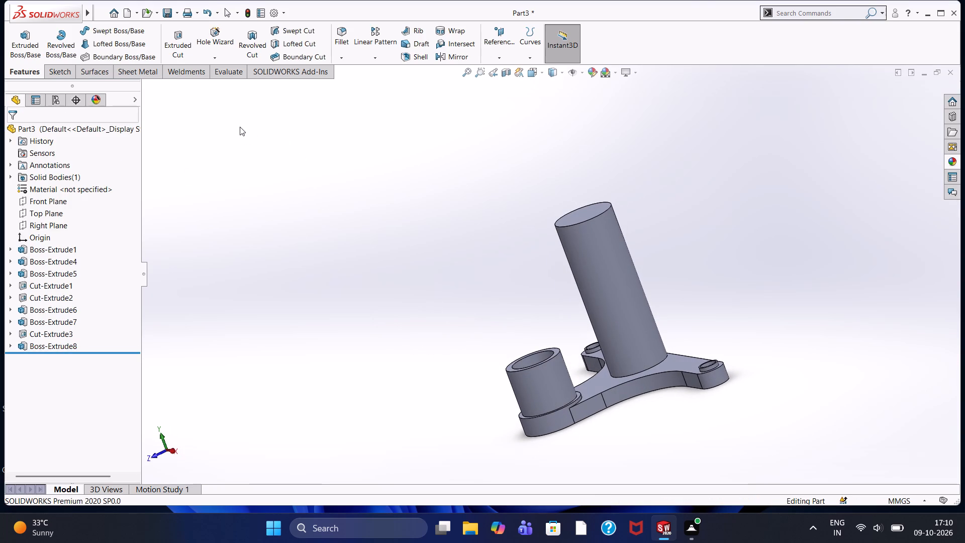
middle_drag(359, 179, 363, 193)
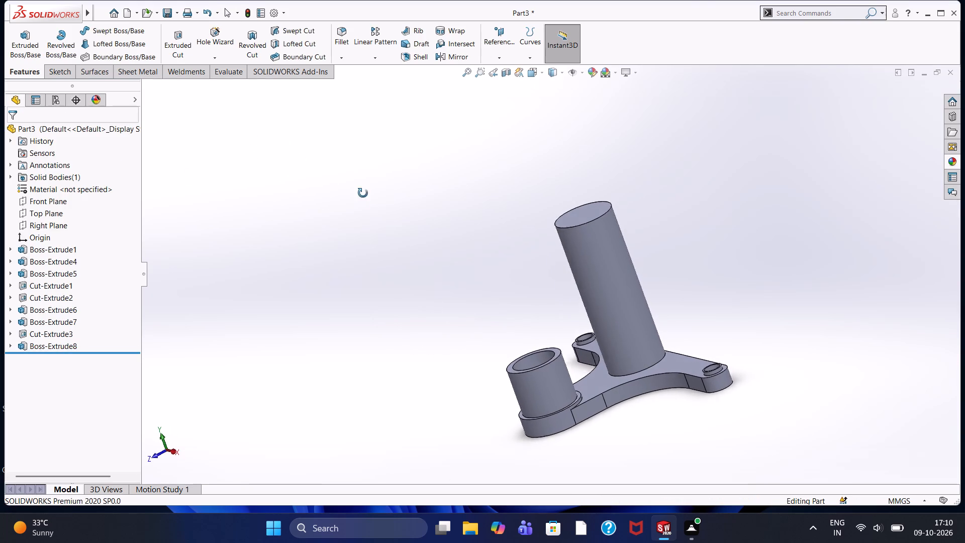
middle_drag(363, 193, 422, 297)
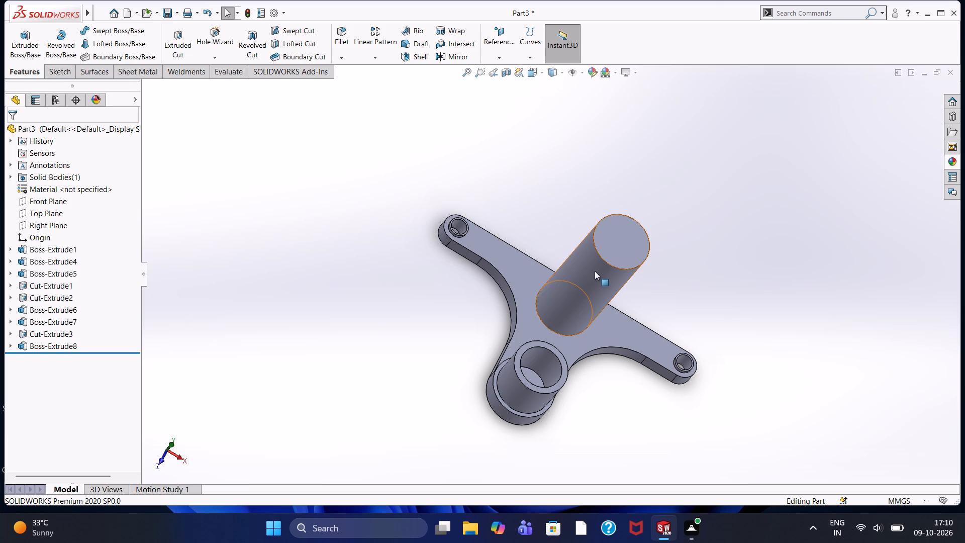
click(614, 245)
click(659, 218)
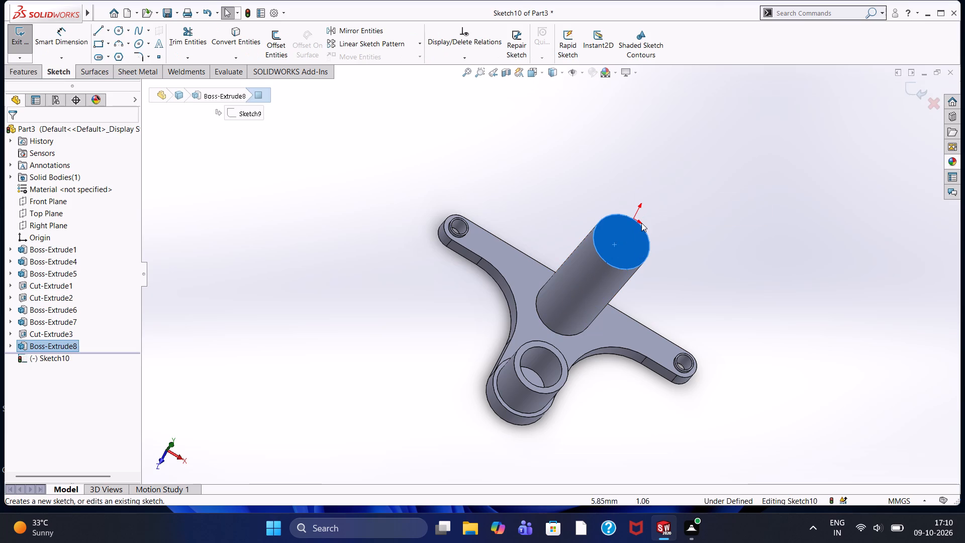
key(ctrl+8)
click(438, 102)
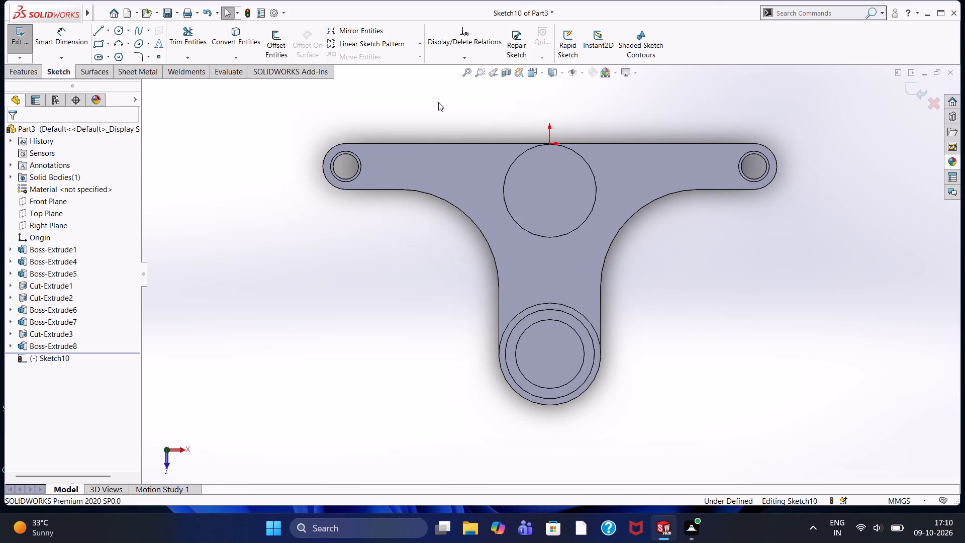
Draw a circle about 26 mm in diameter concentric with the central cylinder's top face.
click(120, 31)
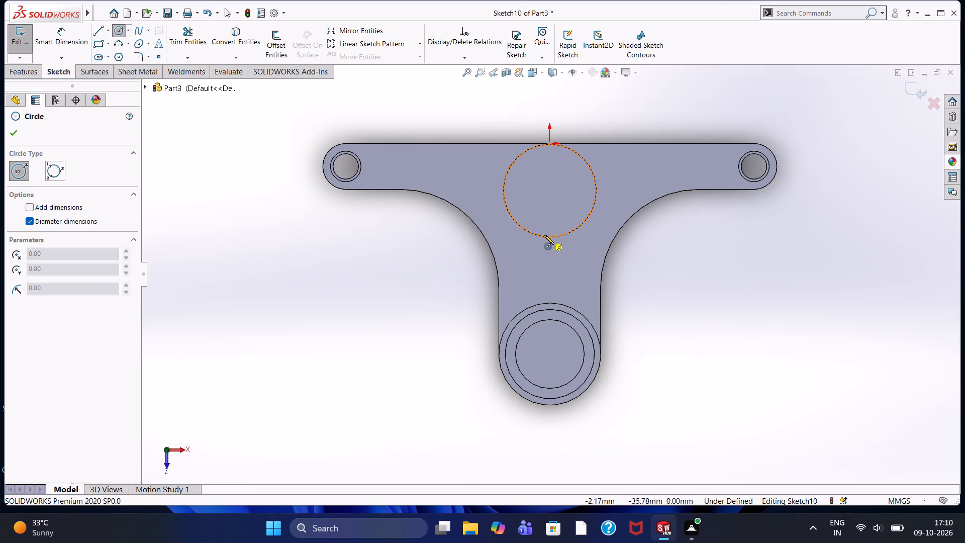
click(548, 192)
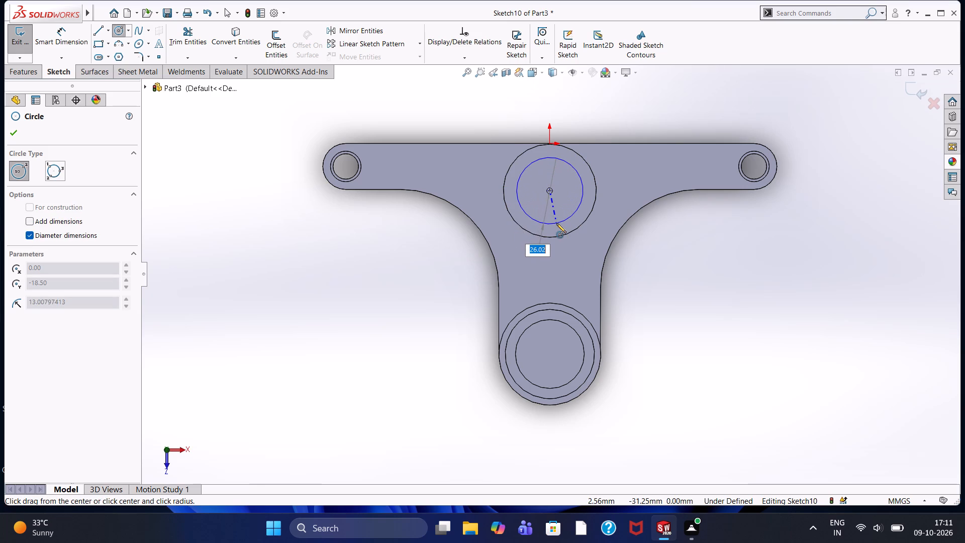
click(556, 223)
click(15, 130)
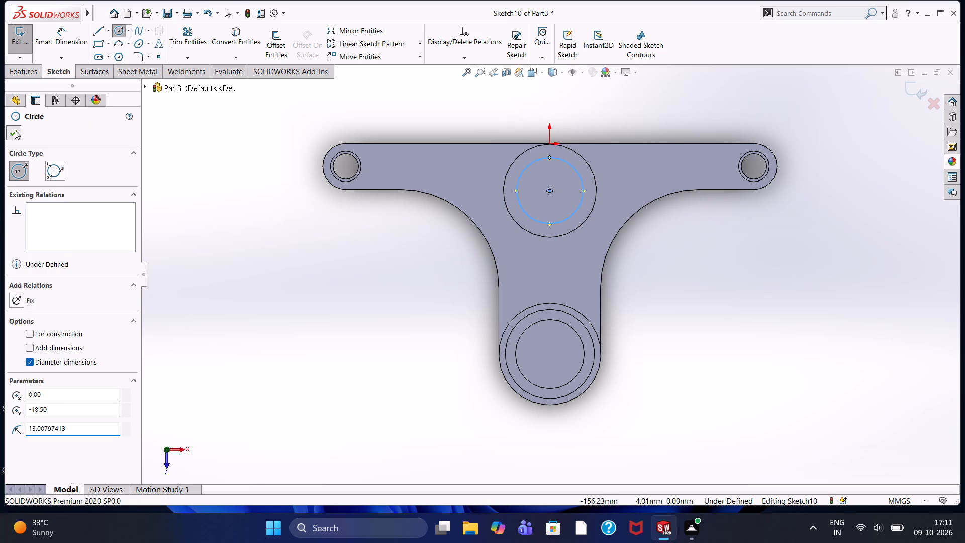
Cut the concentric circle 100 mm deep as a blind extruded cut to bore the central cylinder.
click(22, 76)
click(180, 46)
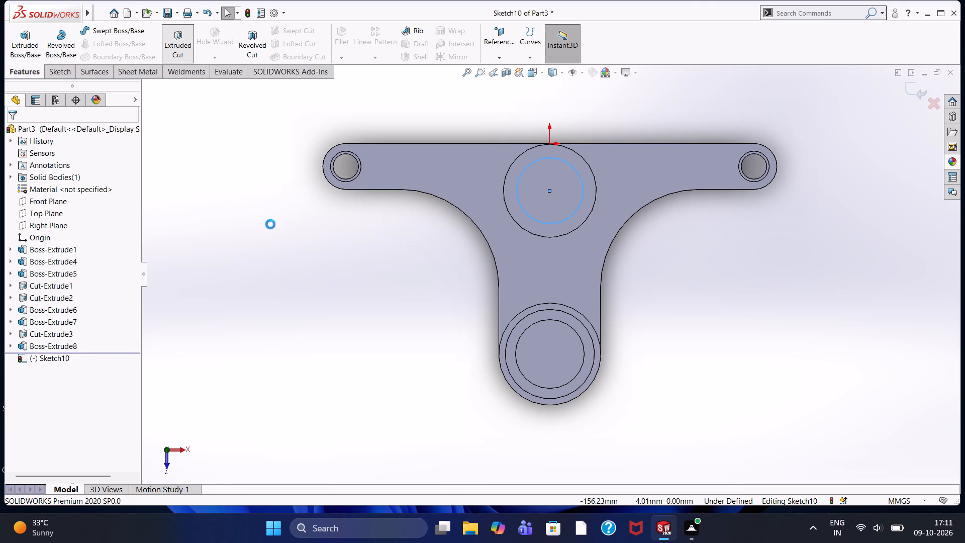
middle_drag(270, 225, 275, 148)
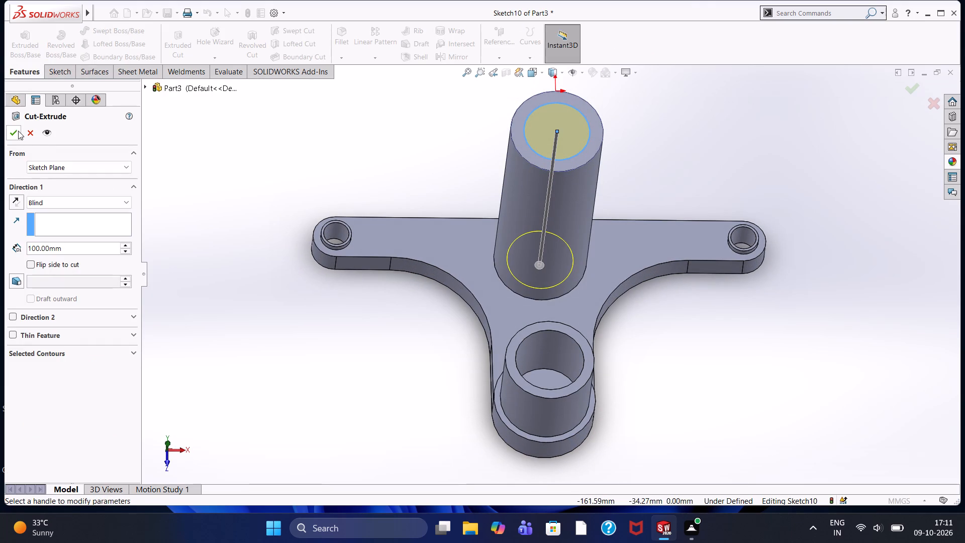
click(18, 130)
click(256, 231)
Examine the bored central cylinder and the whole part from several angles.
middle_drag(326, 170, 325, 239)
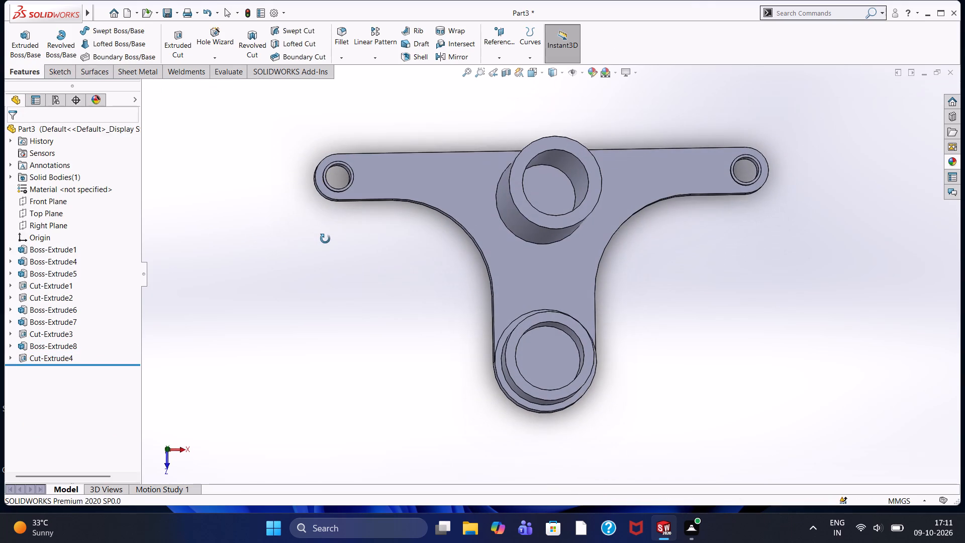
middle_drag(325, 239, 325, 239)
middle_drag(387, 135, 383, 87)
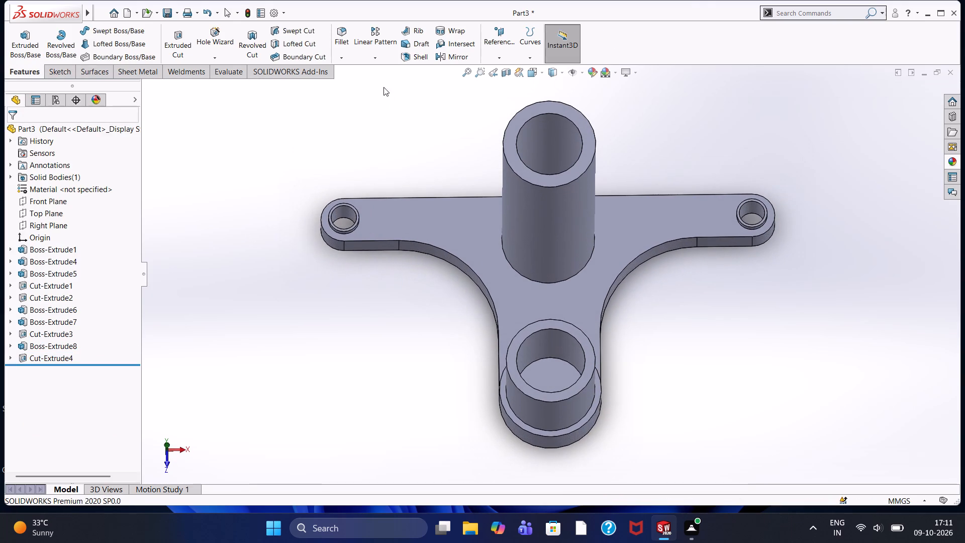
middle_drag(371, 94, 379, 52)
middle_drag(400, 141, 398, 89)
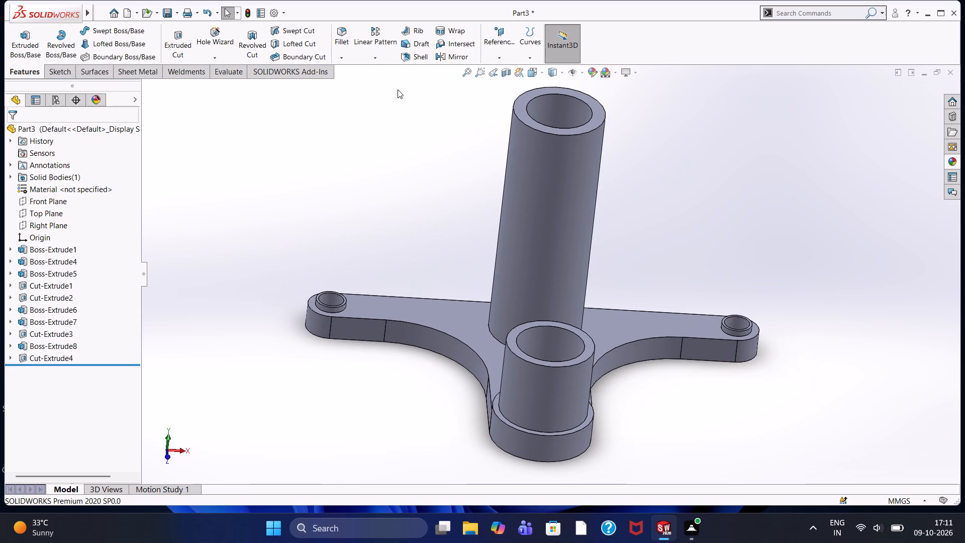
middle_drag(396, 136, 396, 116)
scroll(431, 247, up, 2)
scroll(471, 261, up, 1)
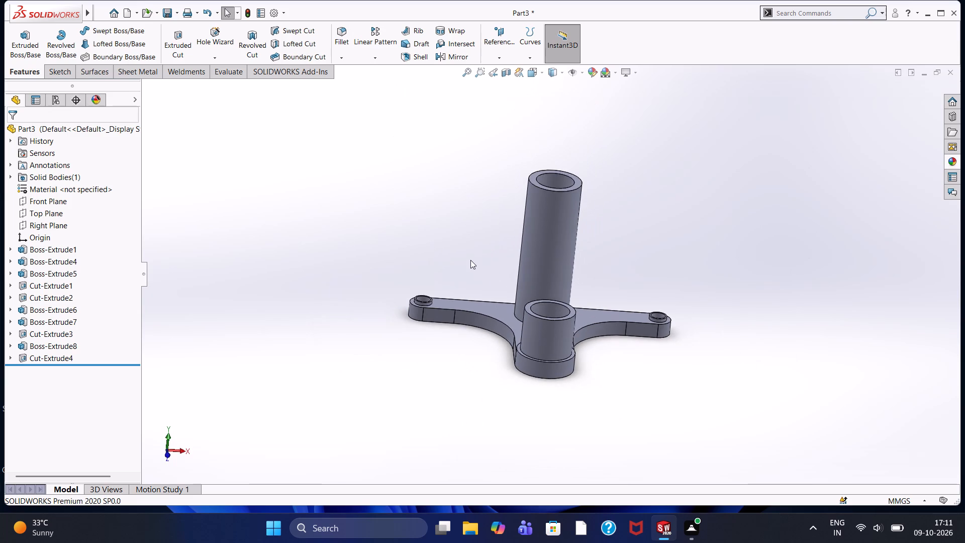
middle_drag(470, 260, 458, 241)
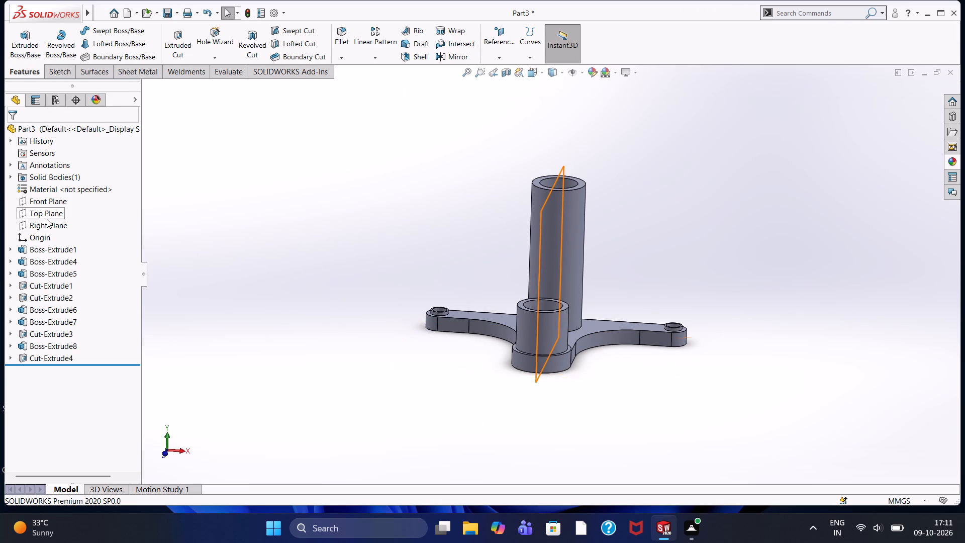
Open a sketch on the Right Plane, viewed face-on.
click(47, 228)
click(54, 213)
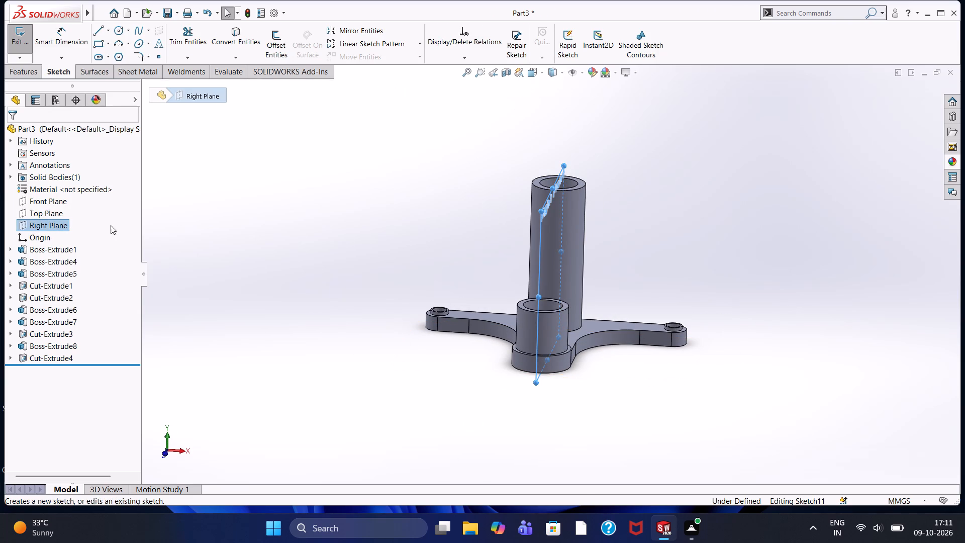
click(232, 213)
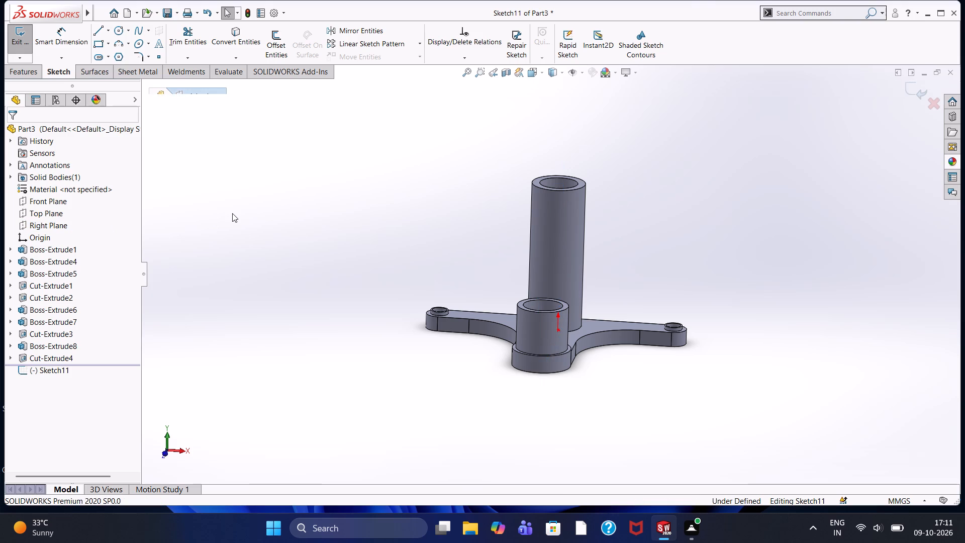
key(ctrl+7)
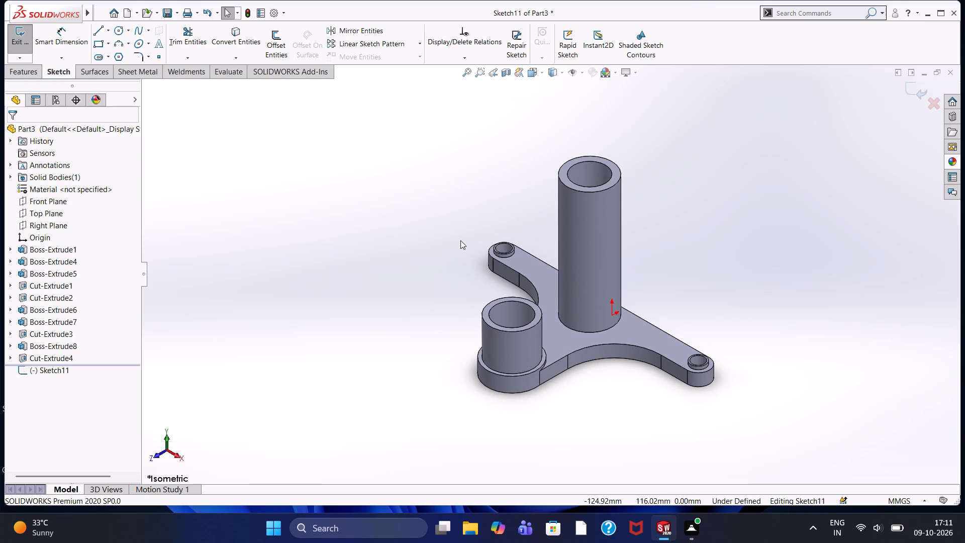
key(ctrl+9)
key(ctrl+8)
click(501, 198)
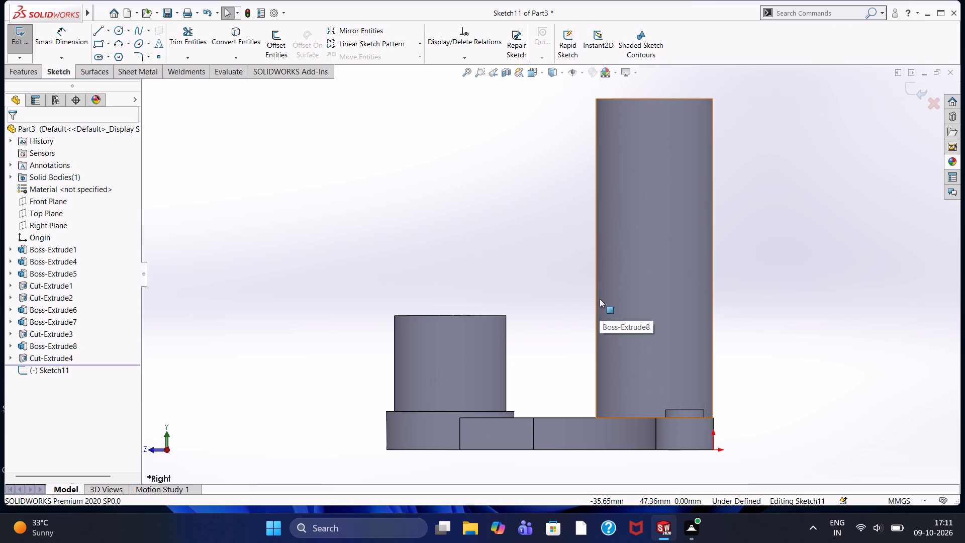
Draw a sloping line about 50 mm long from the central cylinder's side to the base of the stem-end cylinder.
click(100, 35)
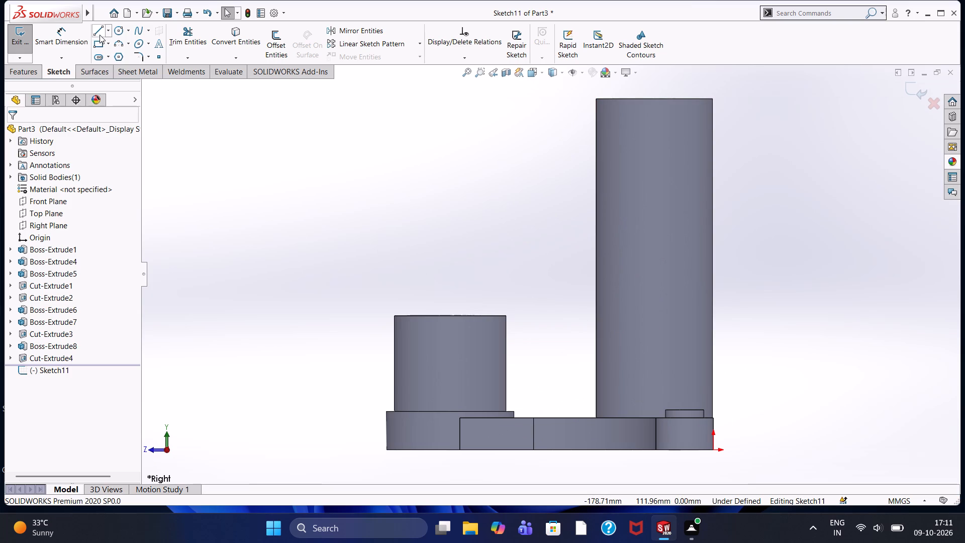
click(595, 277)
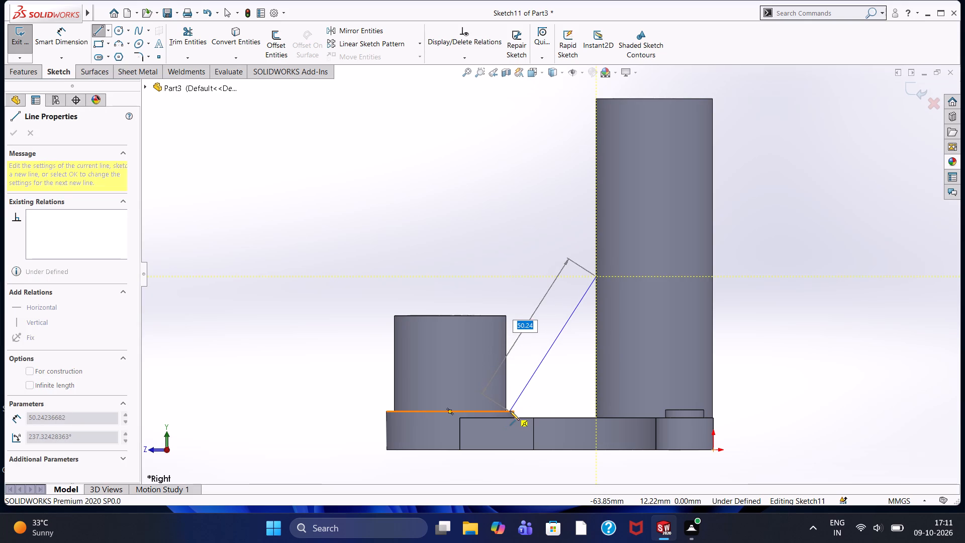
click(506, 411)
right_click(485, 216)
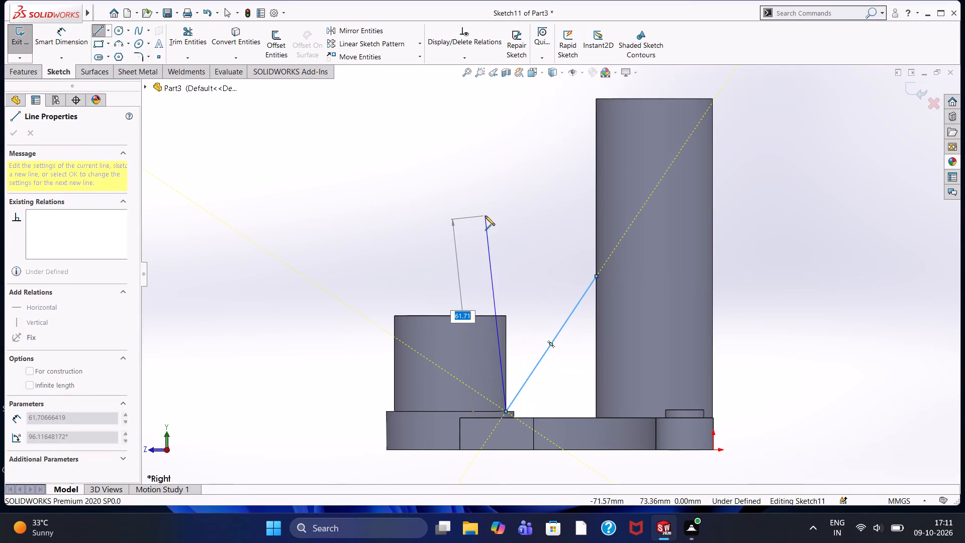
click(493, 225)
middle_drag(435, 208, 480, 275)
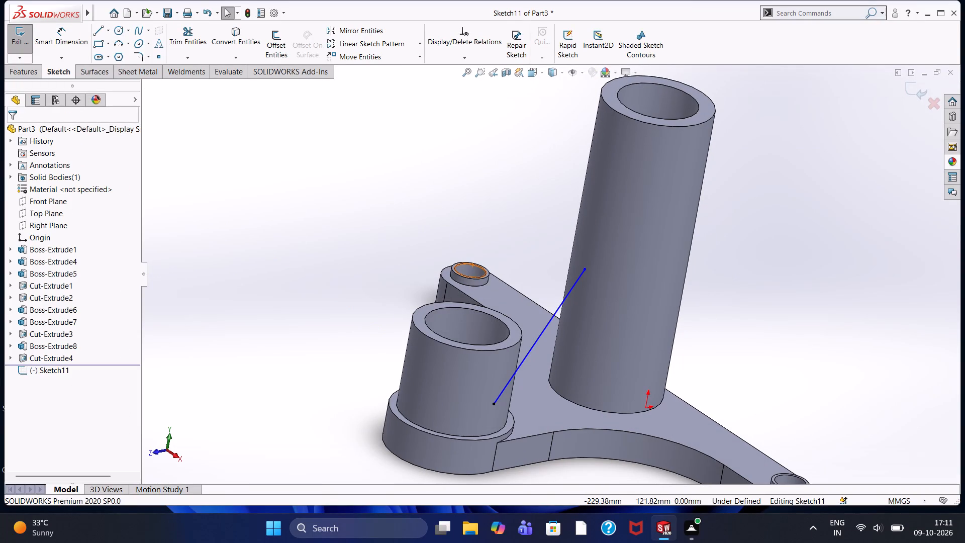
Create a 10 mm thick rib from the sloping line, centred on both sides, with the material side flipped.
click(34, 70)
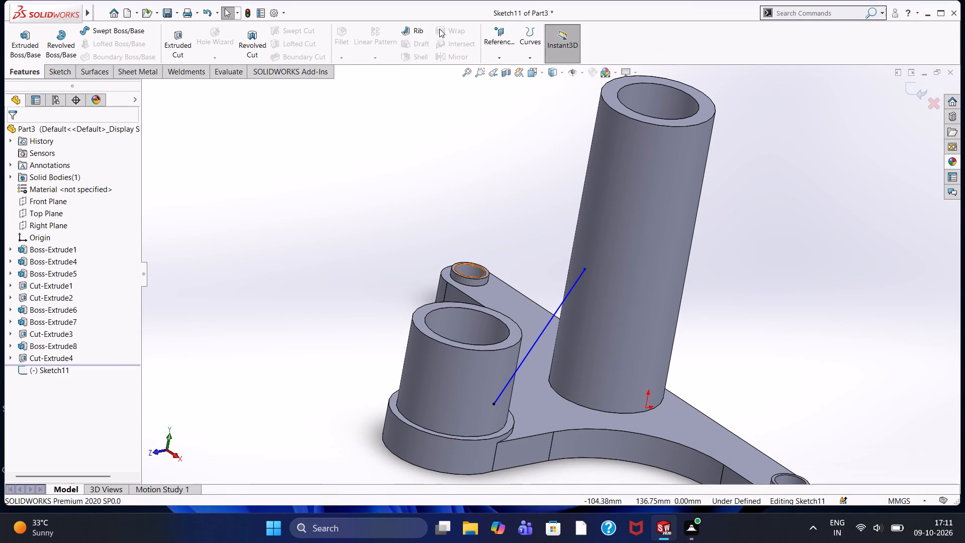
click(419, 29)
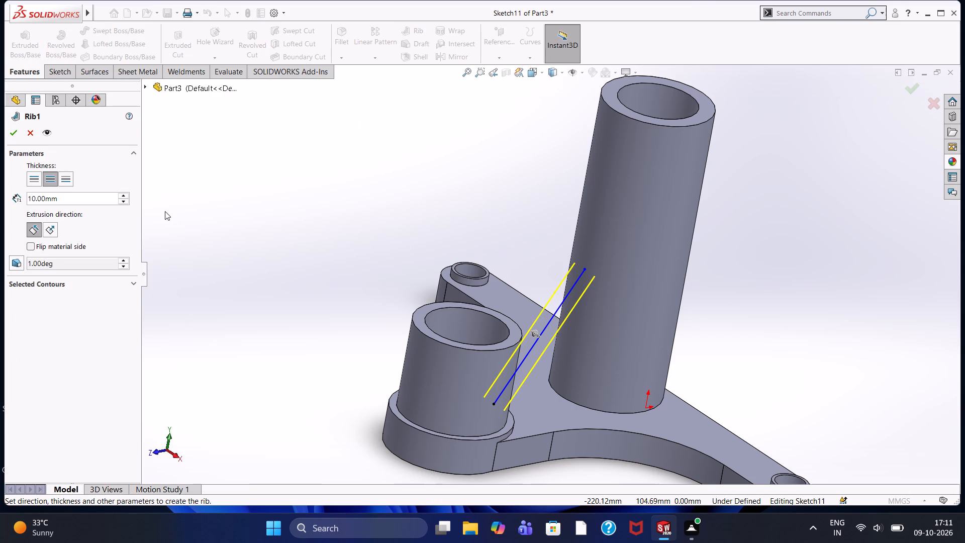
click(33, 243)
click(14, 136)
click(341, 237)
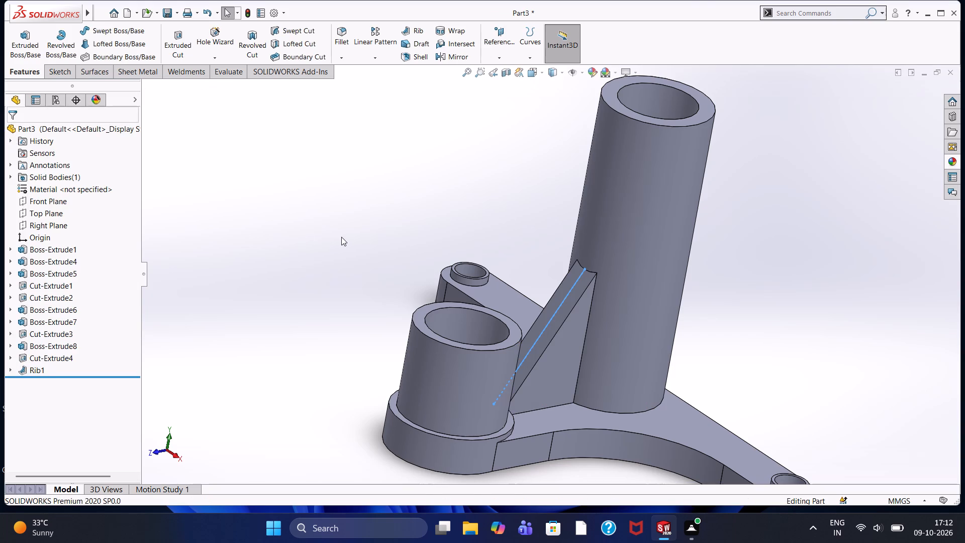
Open a sketch on the Front Plane, viewed face-on.
middle_drag(351, 220, 410, 201)
scroll(408, 205, up, 1)
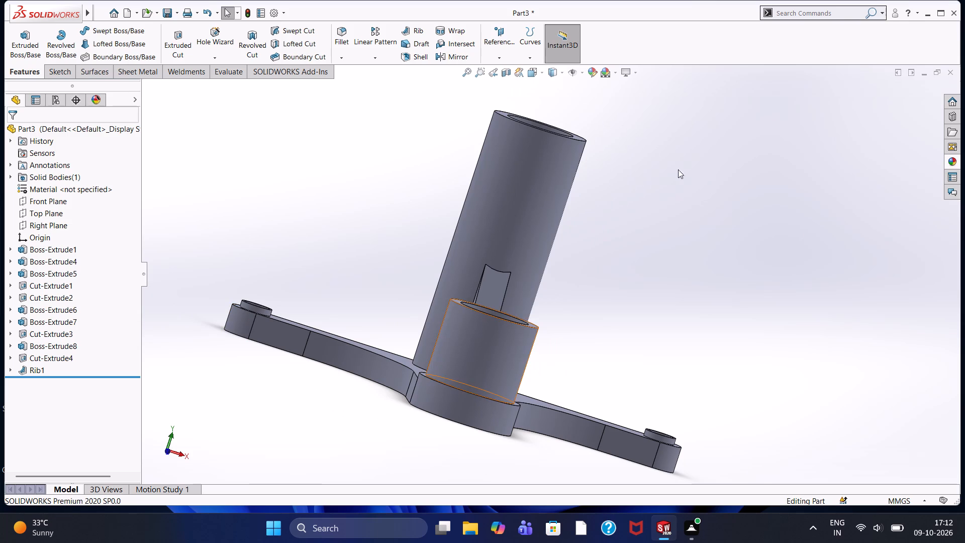
scroll(595, 146, up, 1)
scroll(565, 230, up, 2)
middle_drag(310, 191, 277, 205)
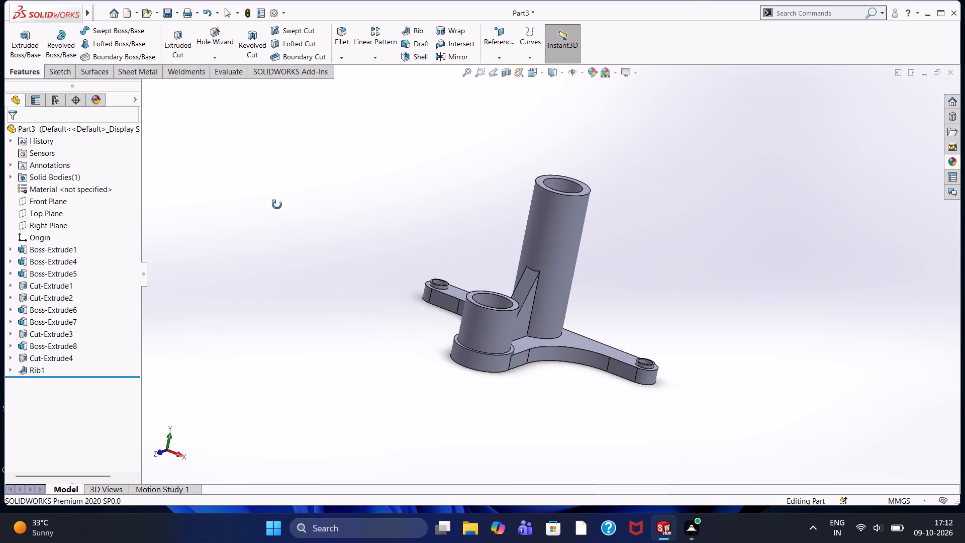
middle_drag(277, 205, 309, 211)
scroll(309, 211, up, 1)
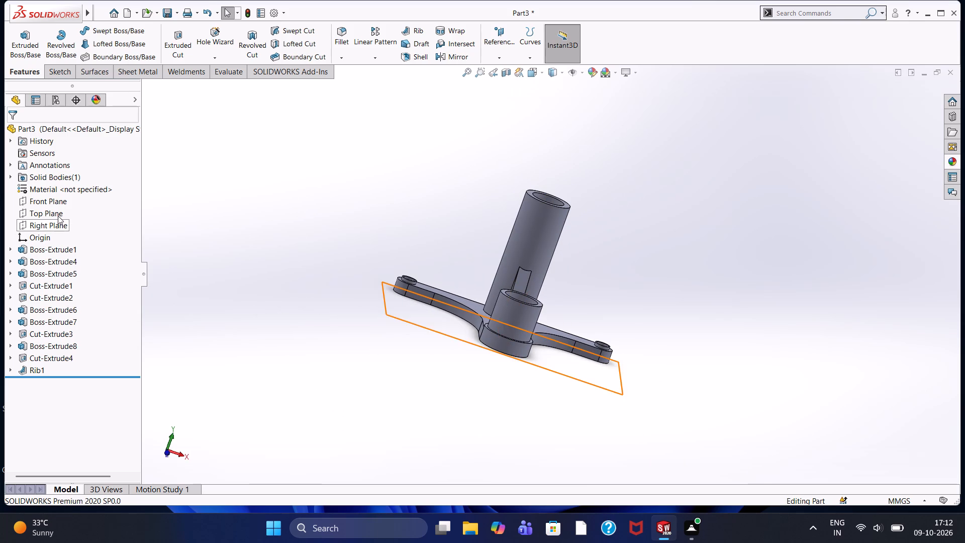
click(58, 205)
click(64, 191)
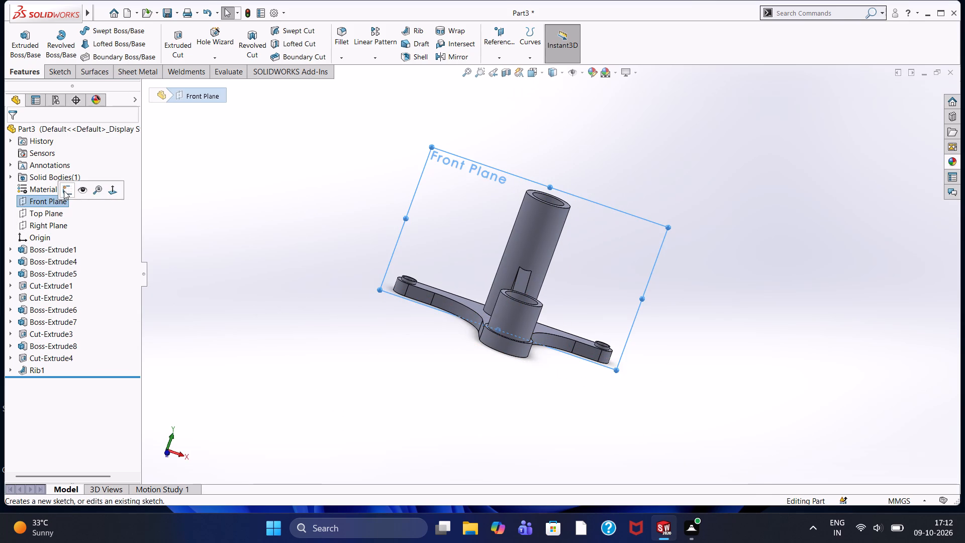
key(ctrl+8)
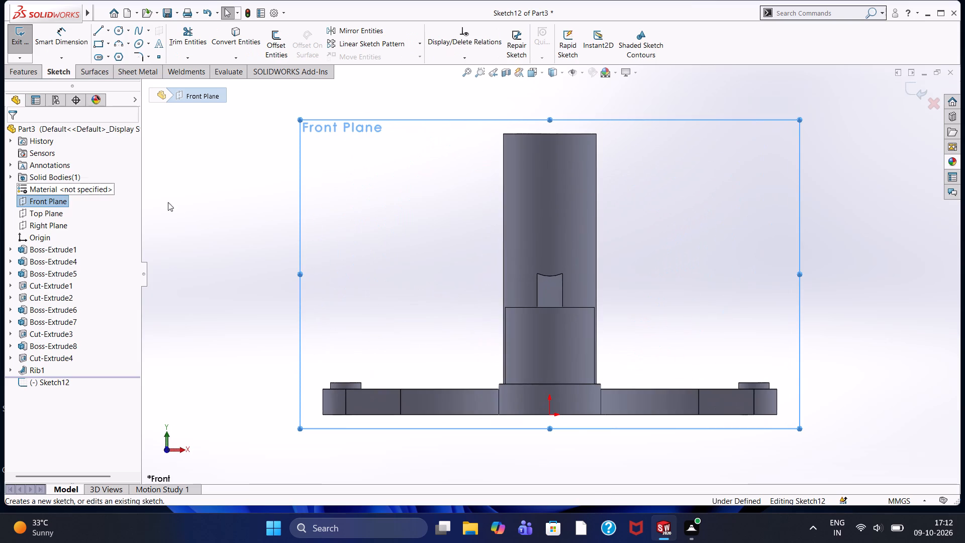
click(378, 226)
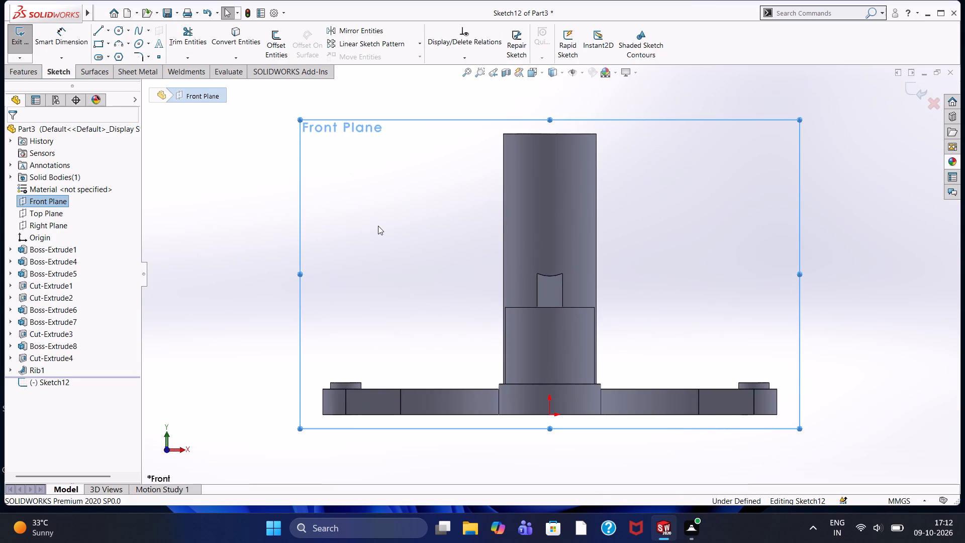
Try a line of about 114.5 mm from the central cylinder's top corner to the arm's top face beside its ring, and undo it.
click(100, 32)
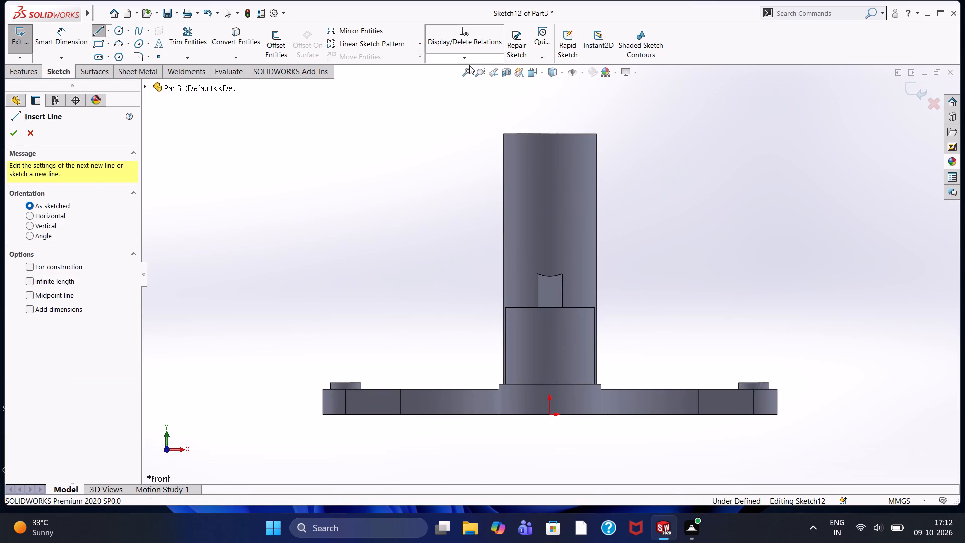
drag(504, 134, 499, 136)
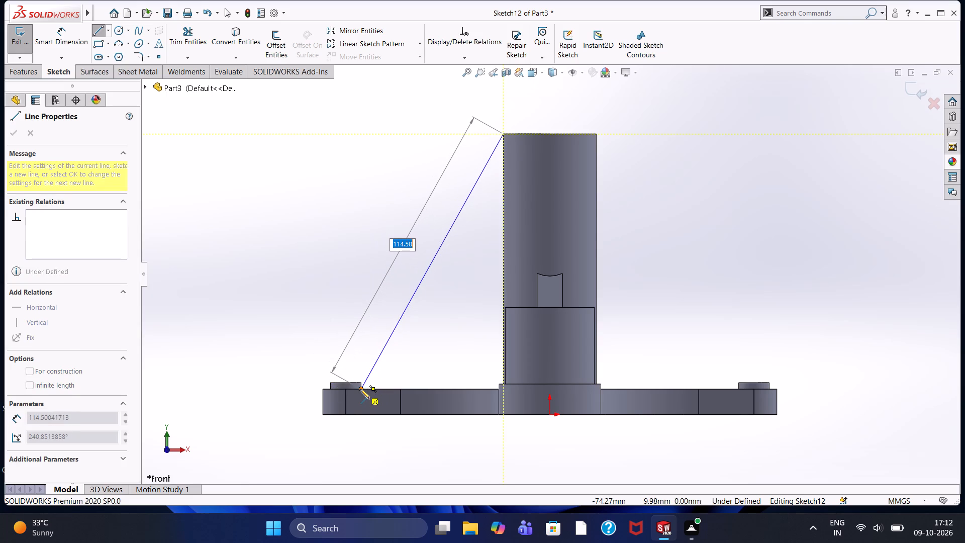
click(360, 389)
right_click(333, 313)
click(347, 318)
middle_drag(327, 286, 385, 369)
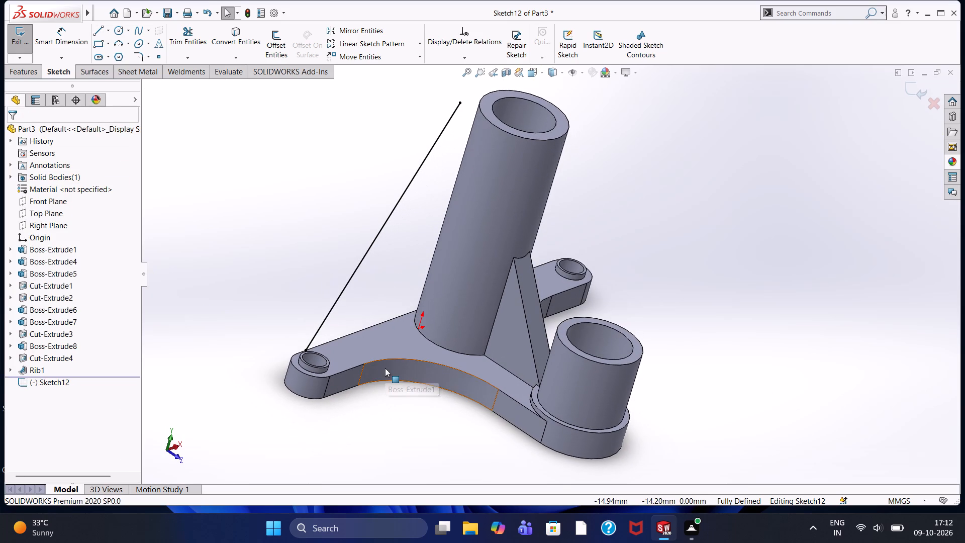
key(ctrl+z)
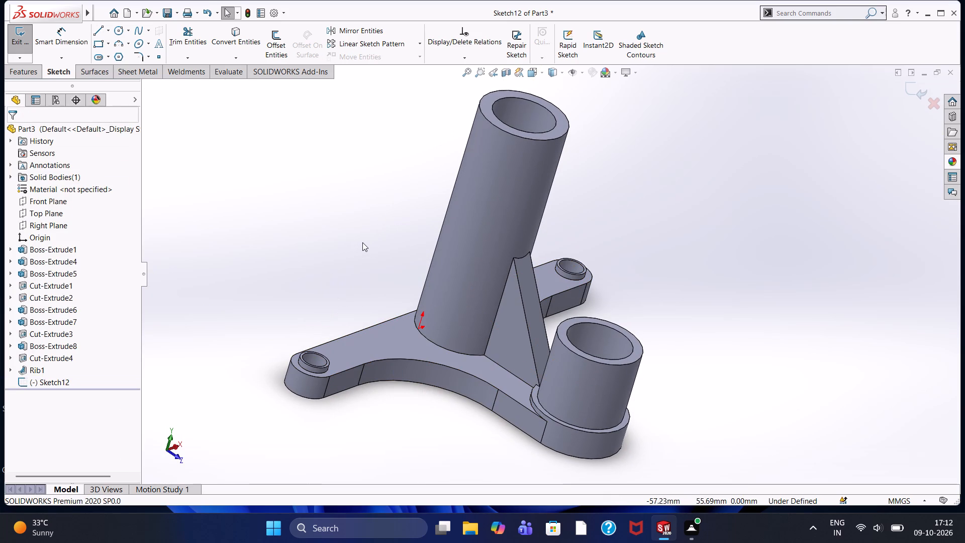
Draw a sloping line about 112 mm long from the central cylinder's top corner to the top inner corner of the arm-end ring.
key(ctrl+8)
scroll(476, 236, down, 3)
scroll(539, 229, up, 3)
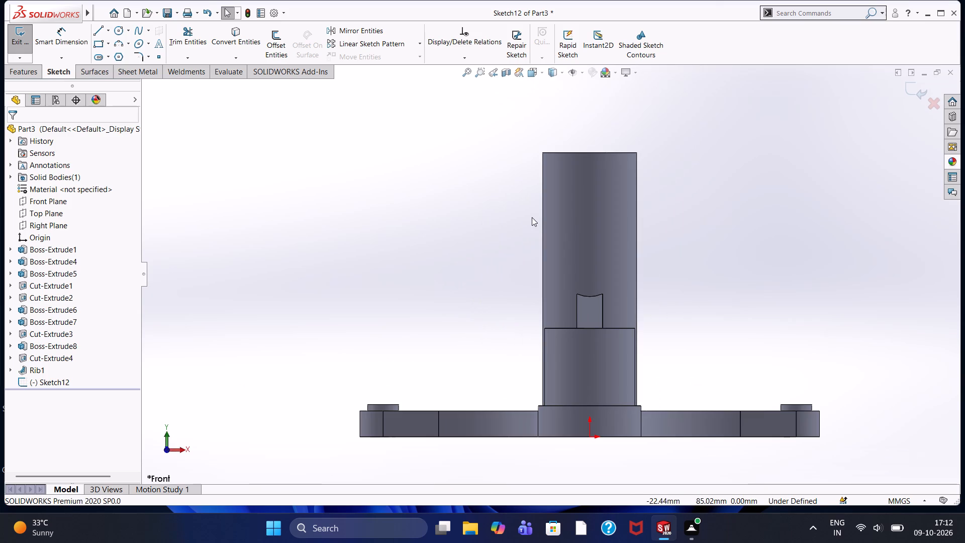
click(92, 30)
click(542, 152)
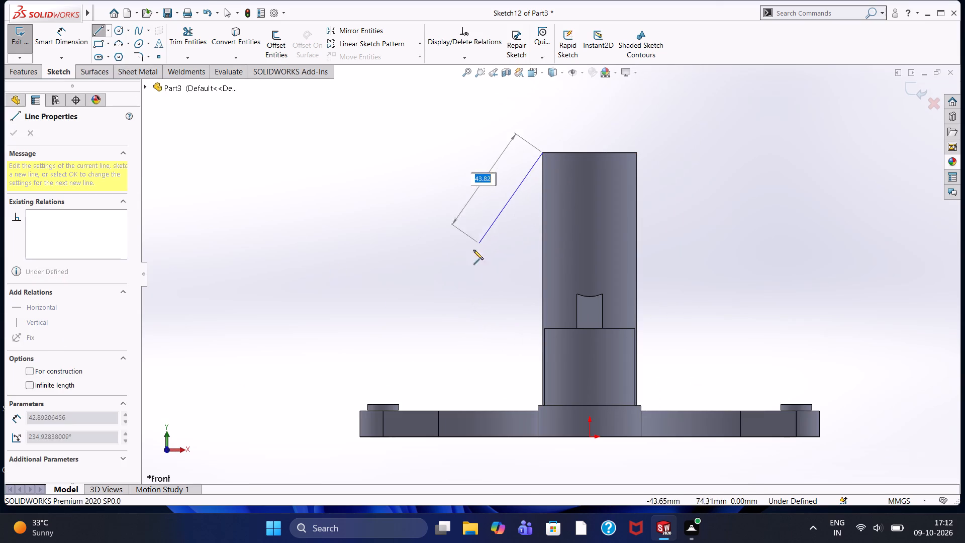
click(399, 406)
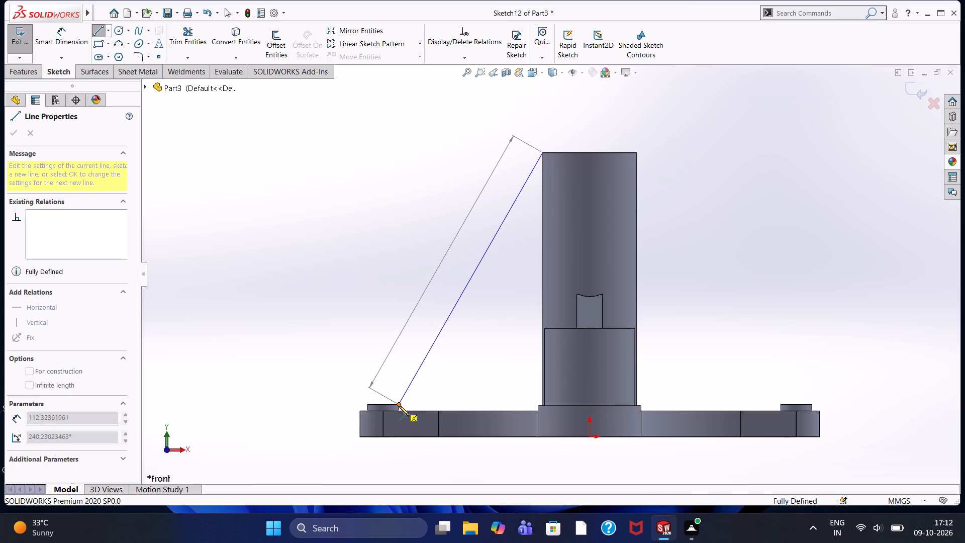
right_click(359, 294)
click(384, 299)
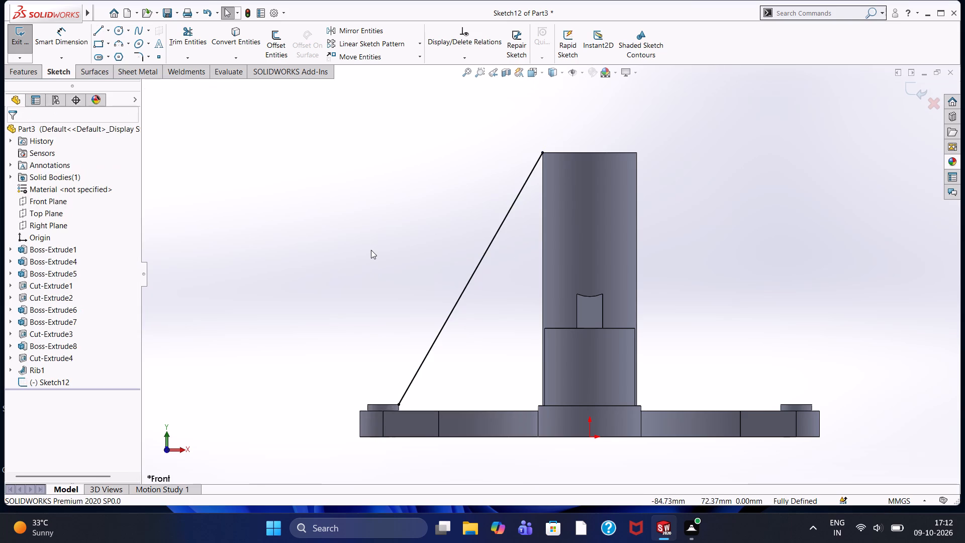
middle_drag(371, 250, 514, 397)
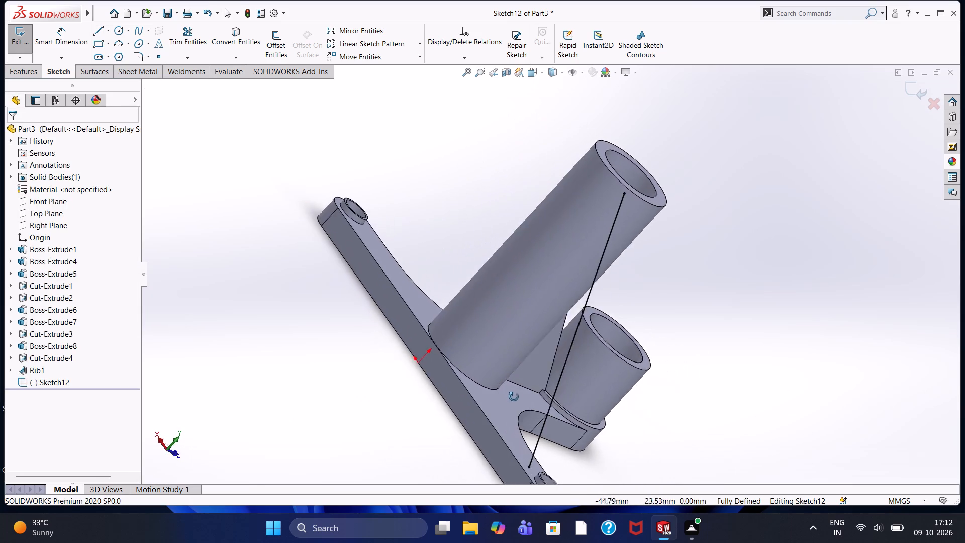
Undo the sloping line and the Front Plane sketch that contains it.
middle_drag(514, 397, 547, 440)
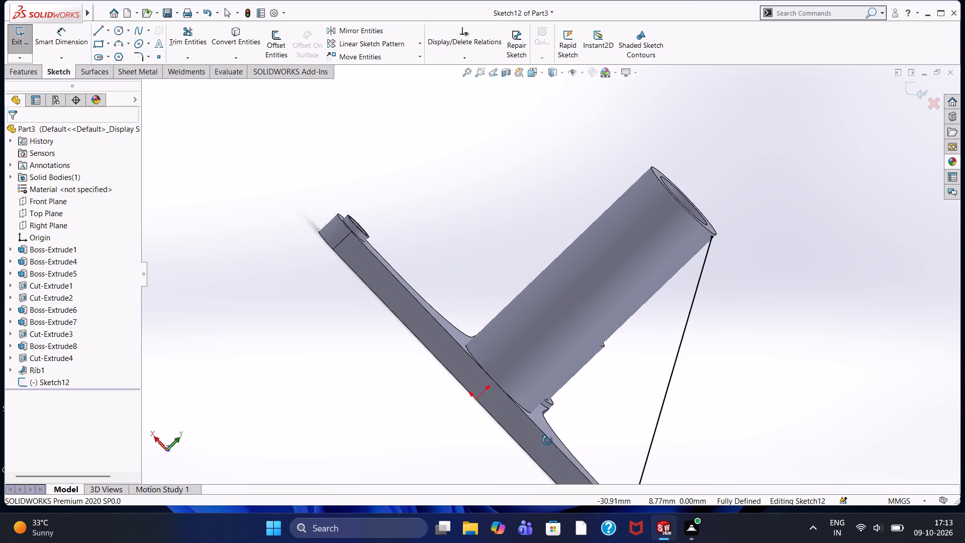
middle_drag(547, 440, 465, 542)
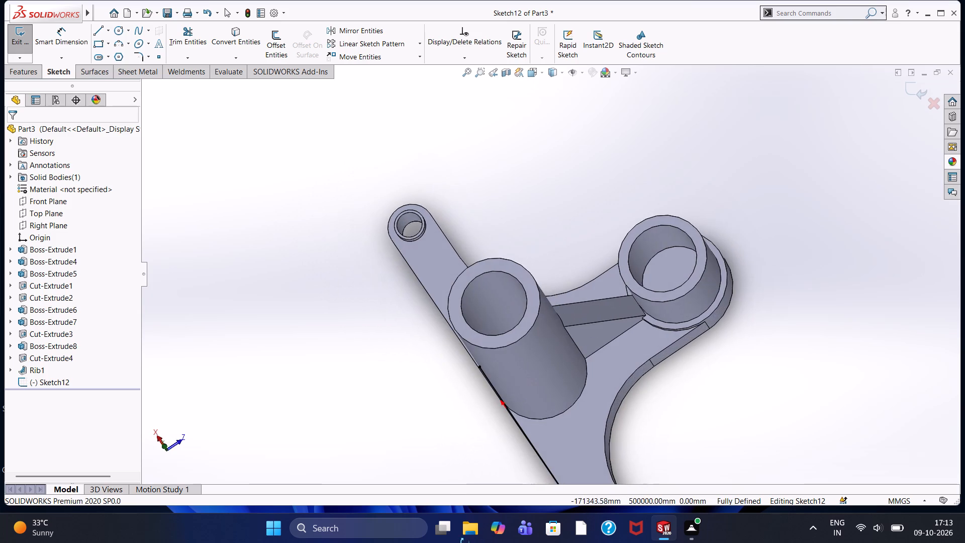
middle_drag(465, 542, 504, 439)
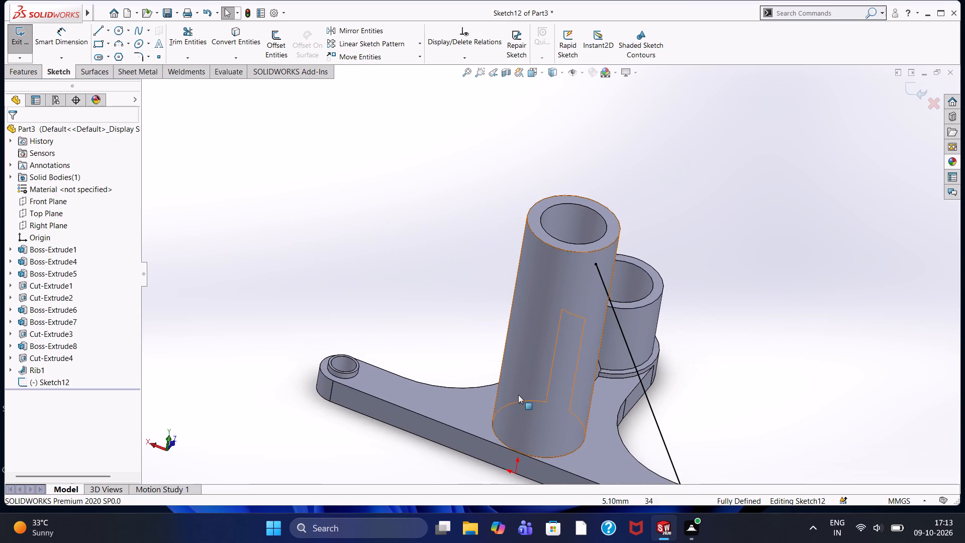
key(ctrl+z)
key(ctrl+z)
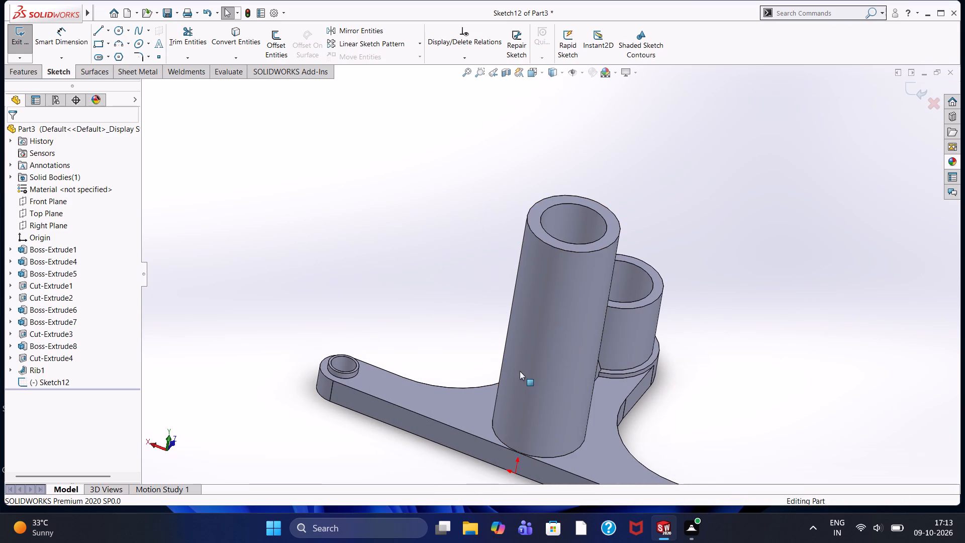
Examine the existing rib, both cylinders and the arms of the model from several angles.
middle_drag(680, 356, 575, 388)
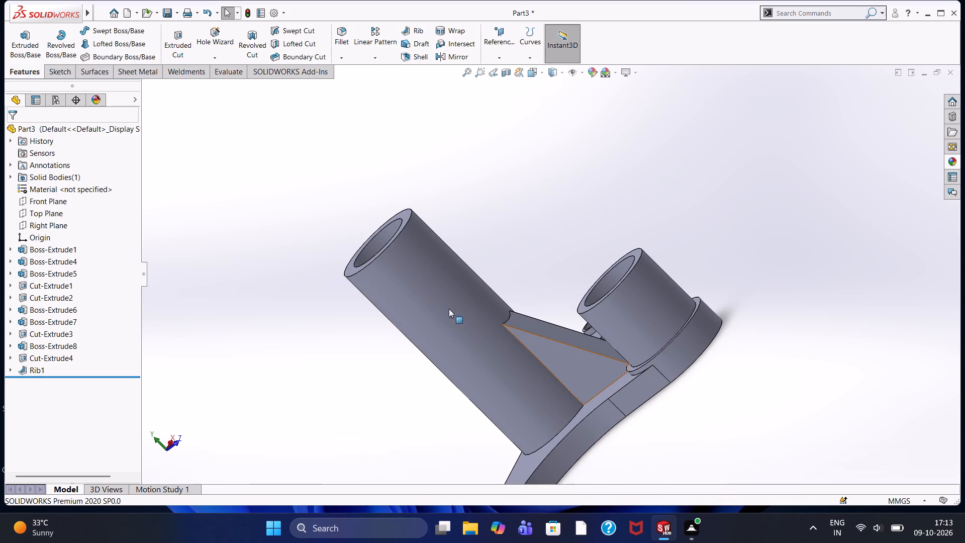
scroll(448, 307, up, 5)
middle_drag(453, 320, 410, 297)
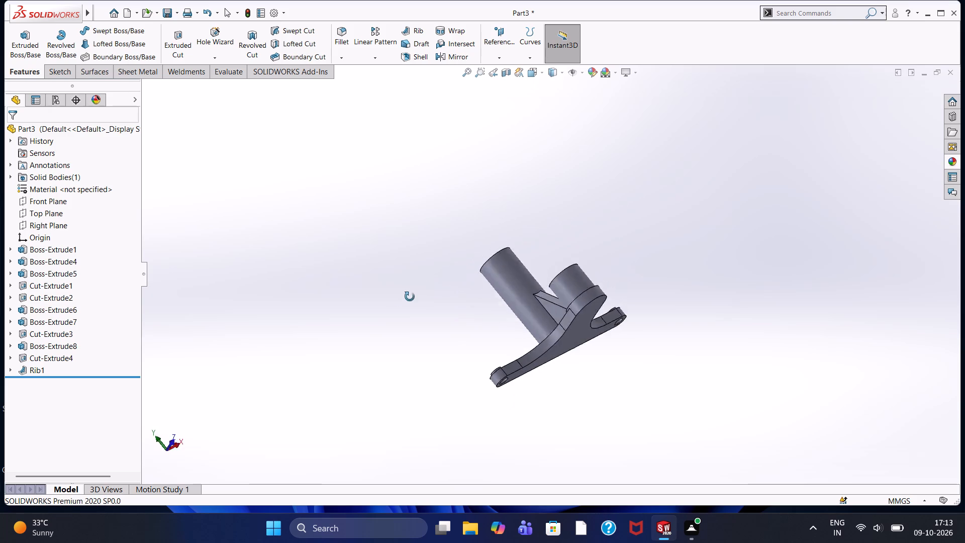
middle_drag(410, 297, 404, 463)
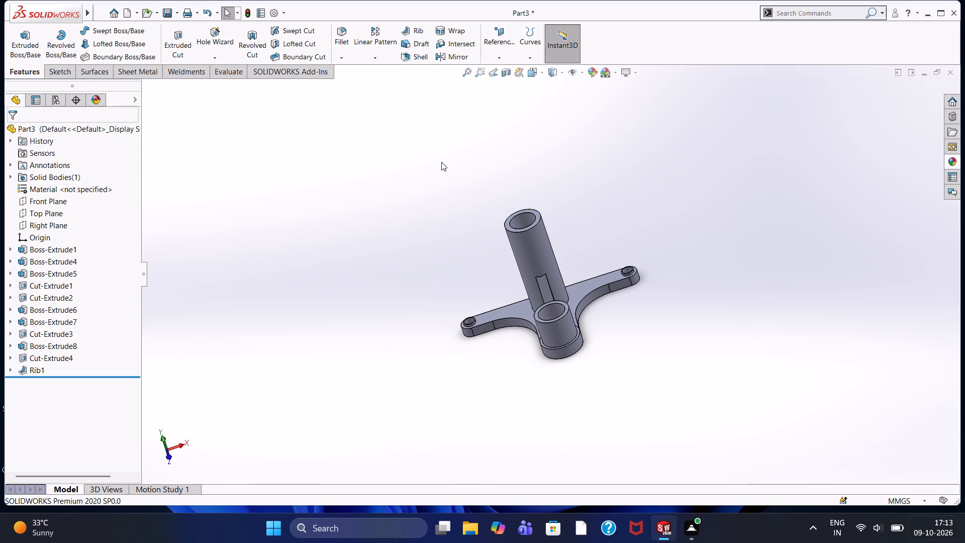
scroll(332, 265, up, 1)
scroll(200, 178, down, 1)
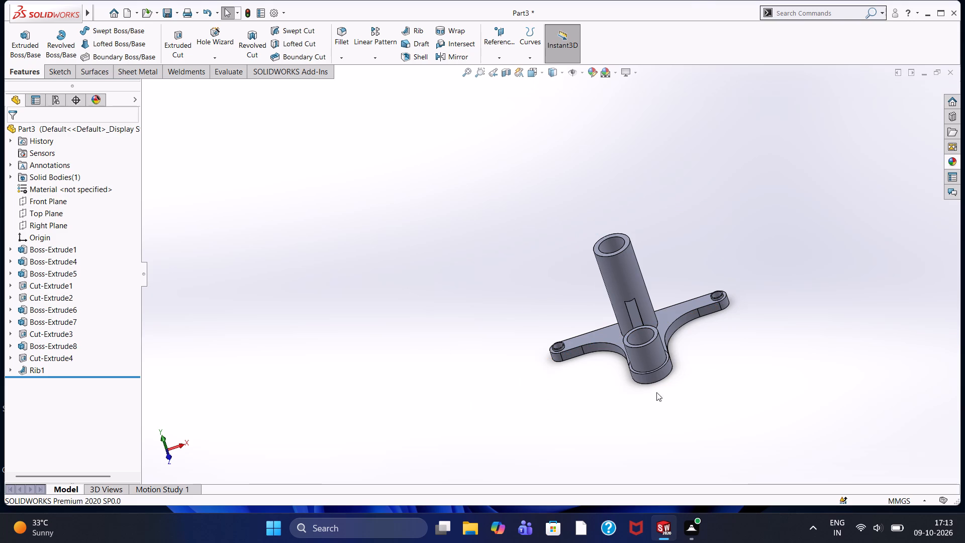
scroll(656, 390, down, 3)
scroll(651, 334, down, 4)
scroll(608, 363, down, 9)
scroll(567, 313, up, 3)
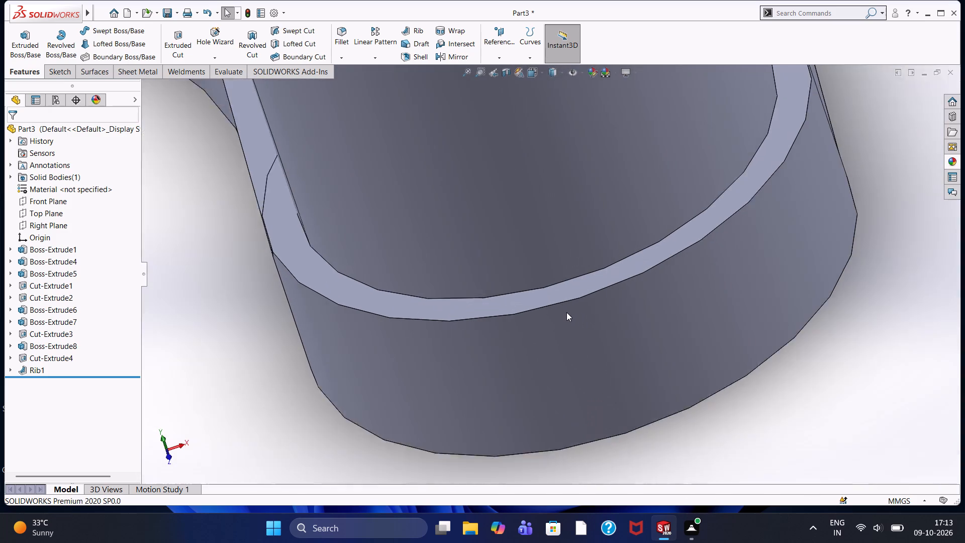
scroll(566, 312, up, 4)
scroll(556, 262, up, 3)
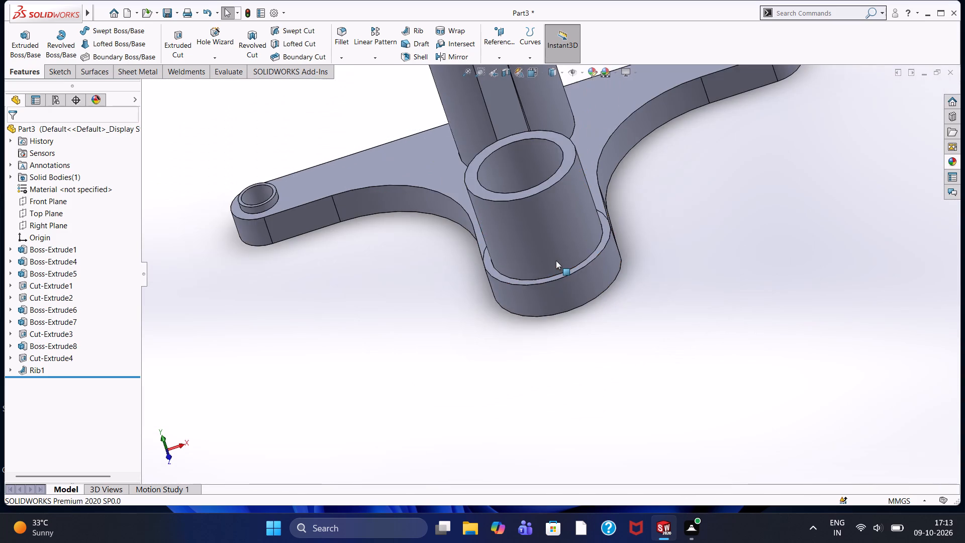
scroll(556, 260, up, 2)
scroll(556, 260, down, 3)
scroll(556, 260, up, 4)
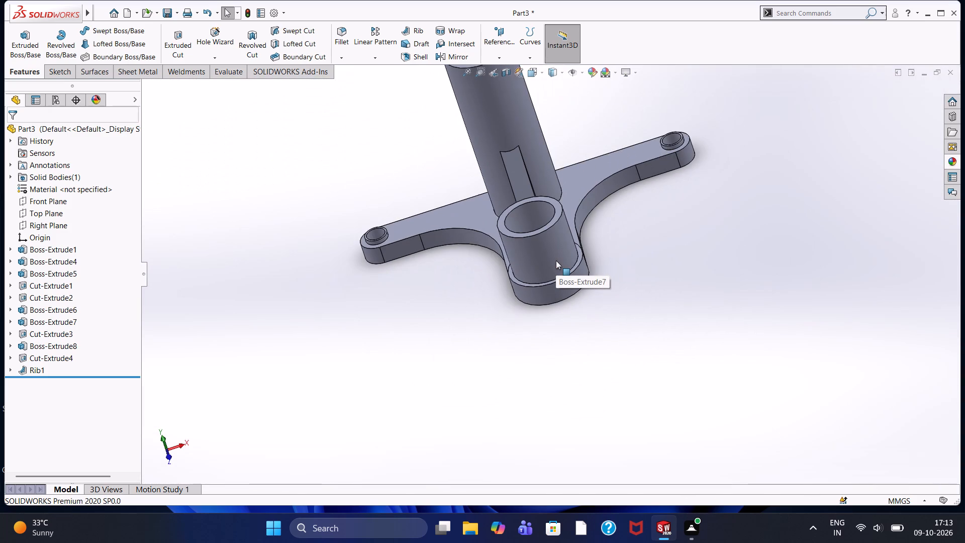
scroll(556, 260, down, 2)
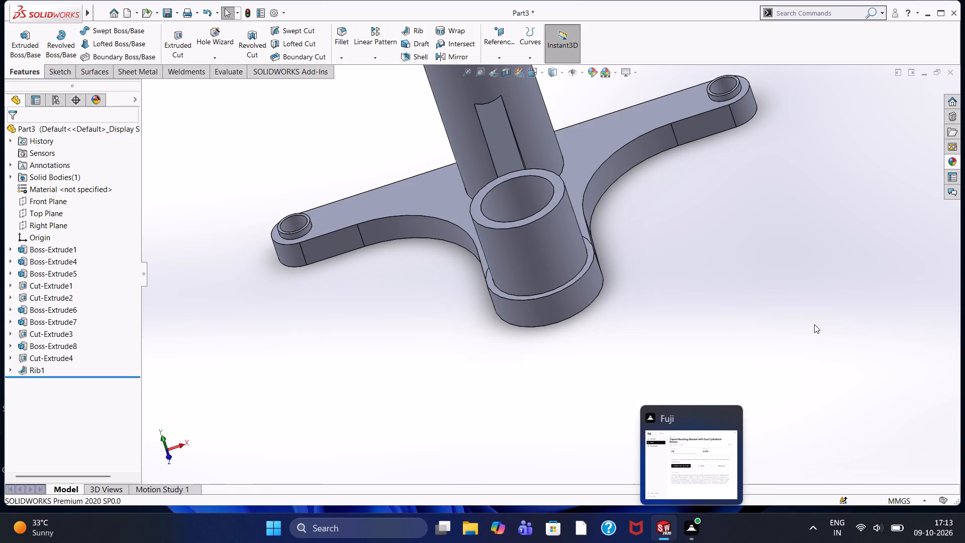
scroll(568, 215, down, 4)
scroll(560, 208, up, 5)
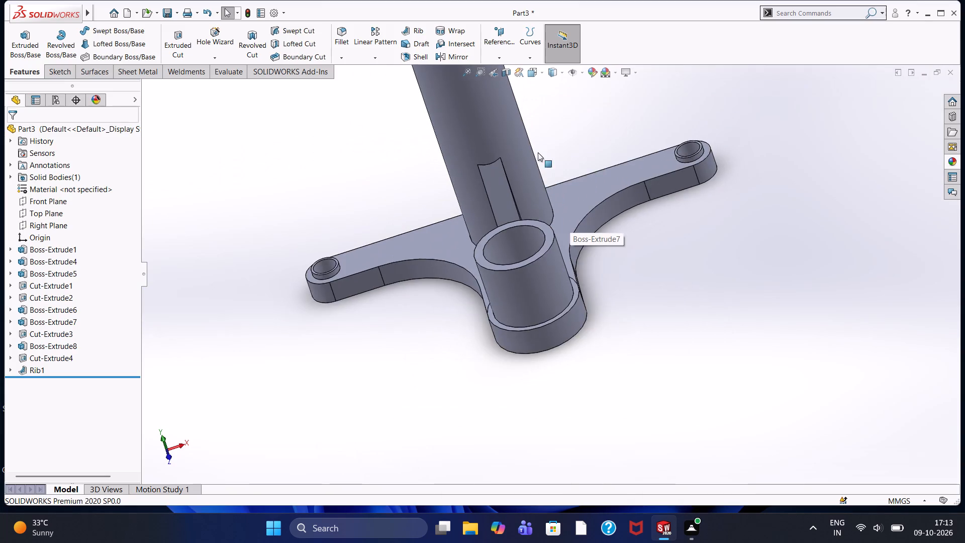
scroll(535, 141, up, 3)
scroll(499, 142, down, 2)
click(427, 213)
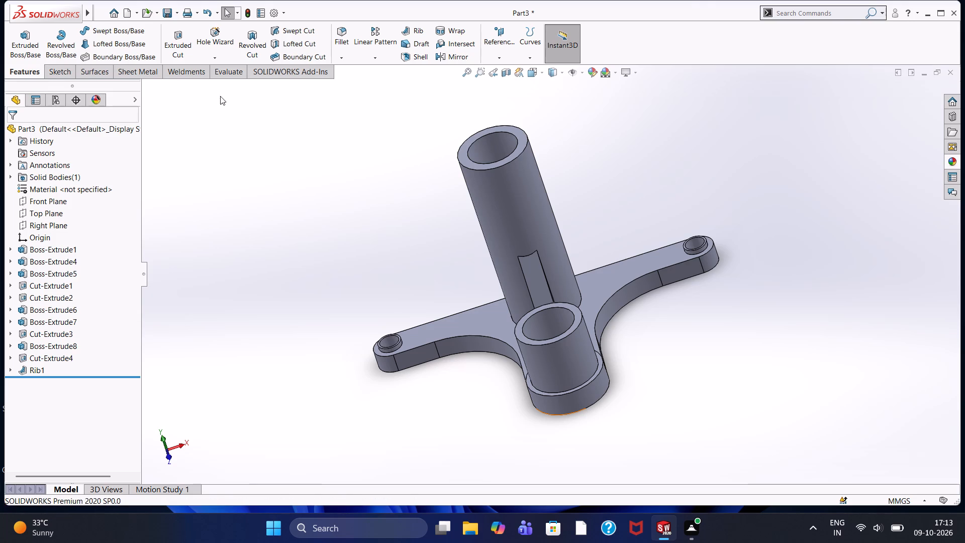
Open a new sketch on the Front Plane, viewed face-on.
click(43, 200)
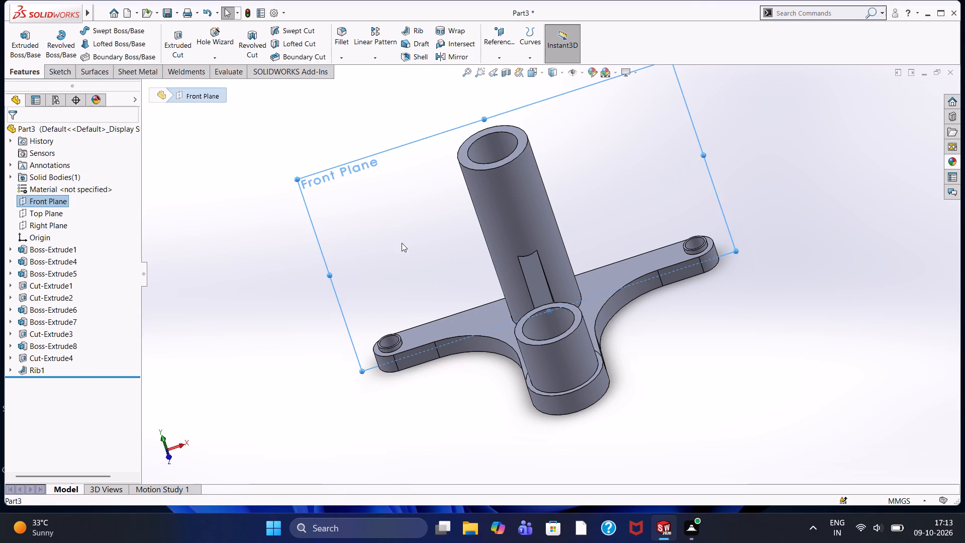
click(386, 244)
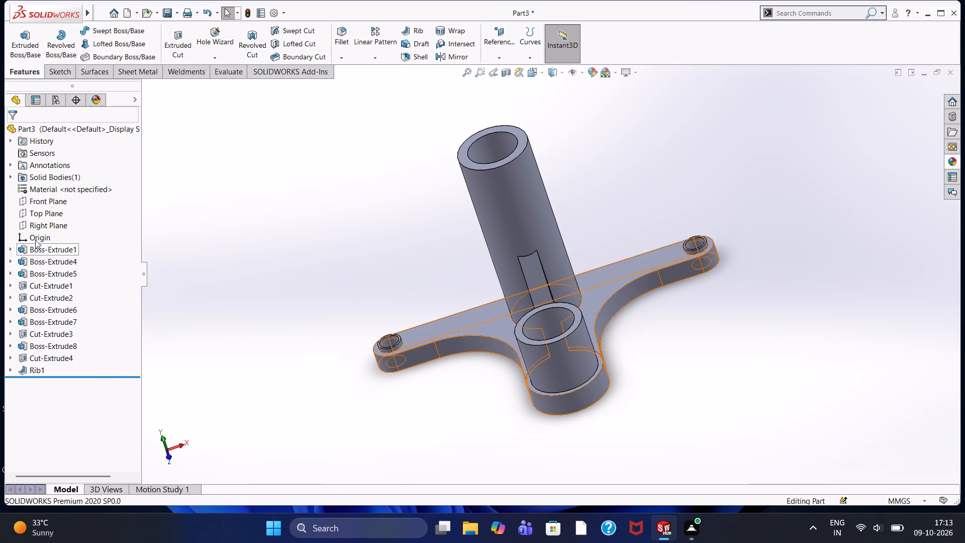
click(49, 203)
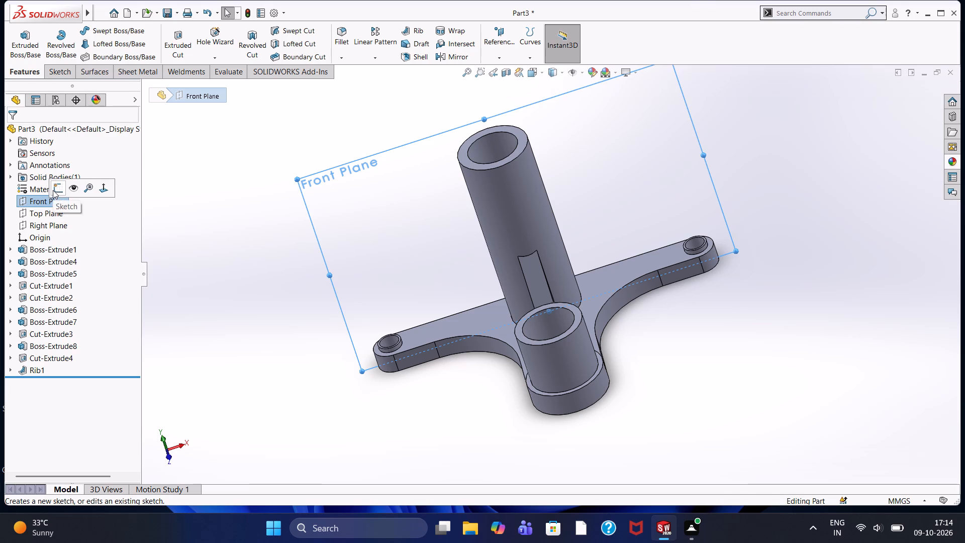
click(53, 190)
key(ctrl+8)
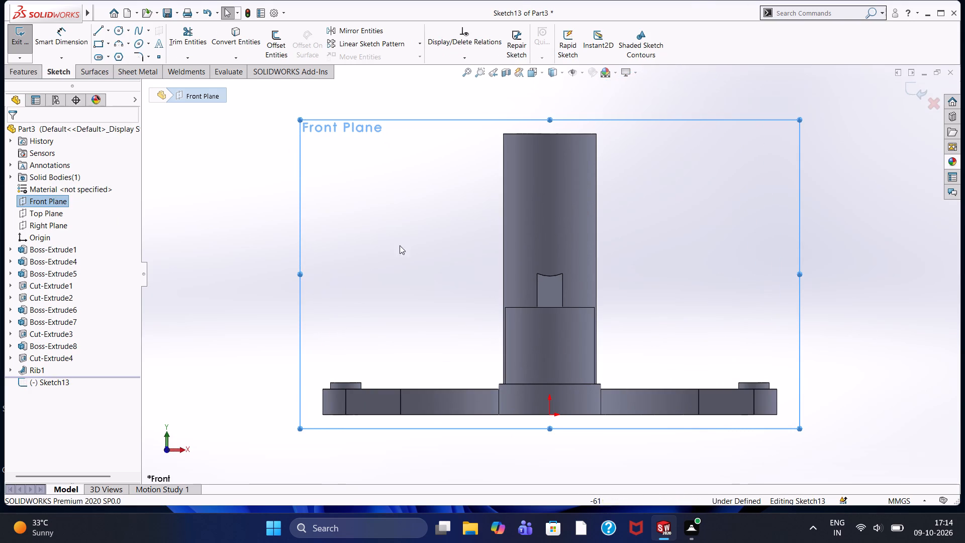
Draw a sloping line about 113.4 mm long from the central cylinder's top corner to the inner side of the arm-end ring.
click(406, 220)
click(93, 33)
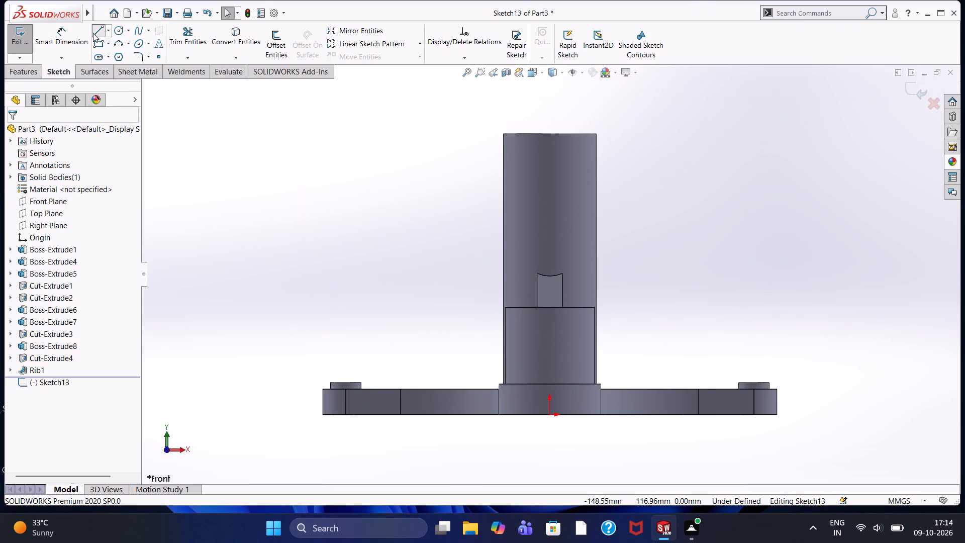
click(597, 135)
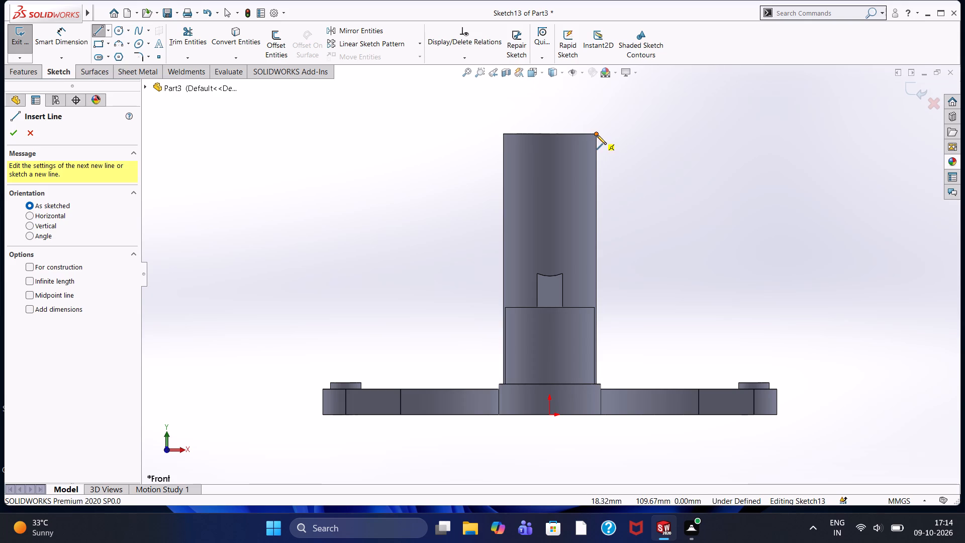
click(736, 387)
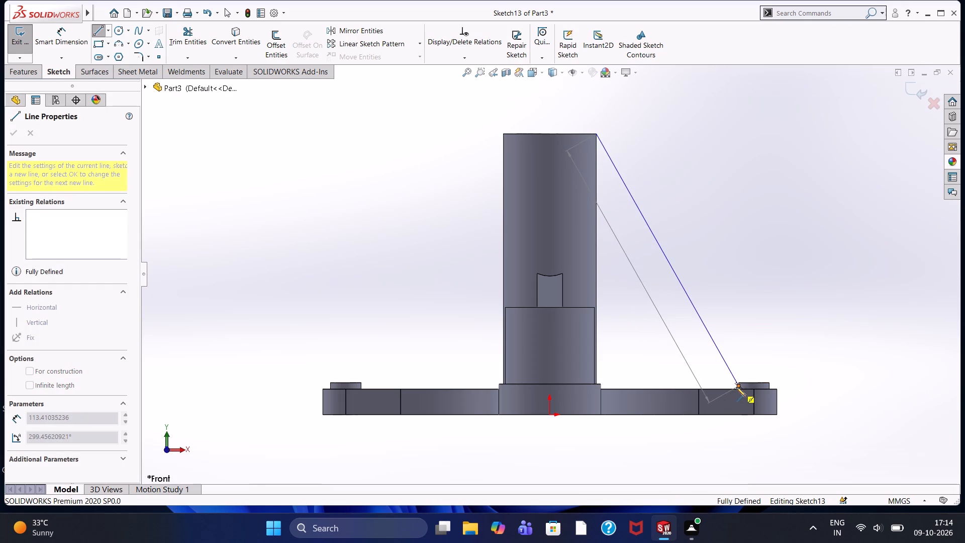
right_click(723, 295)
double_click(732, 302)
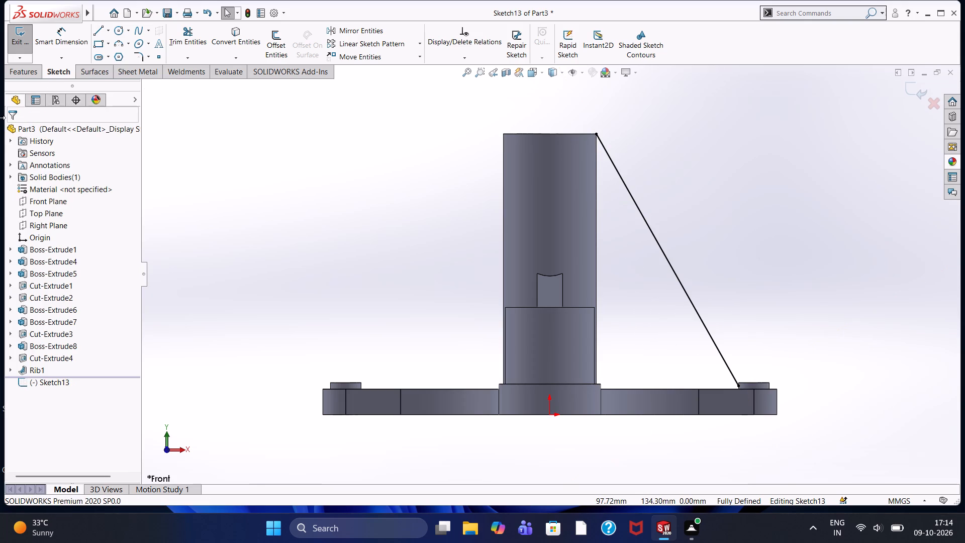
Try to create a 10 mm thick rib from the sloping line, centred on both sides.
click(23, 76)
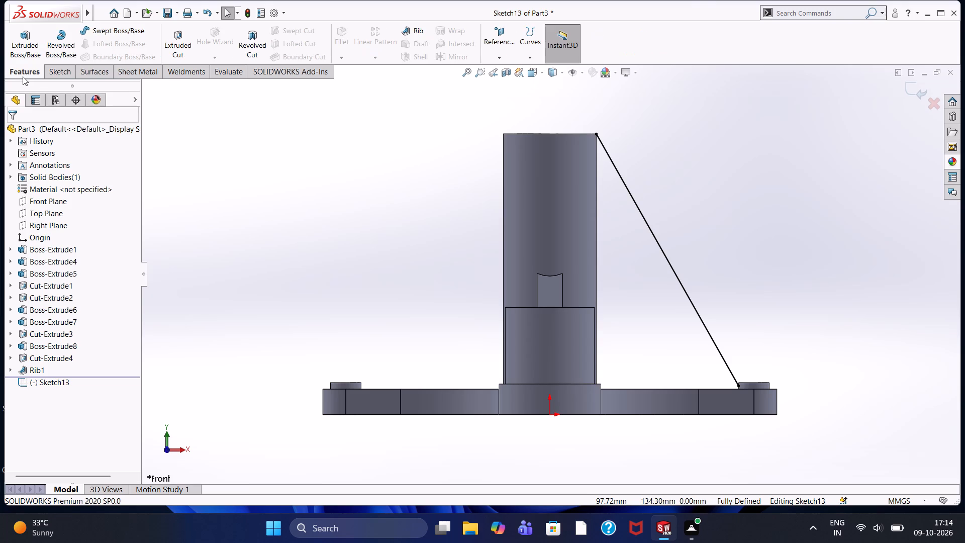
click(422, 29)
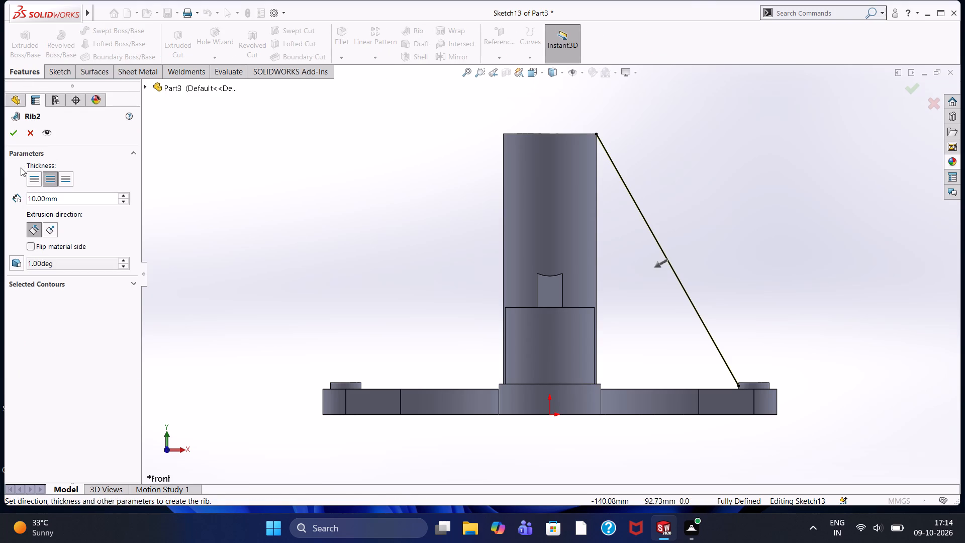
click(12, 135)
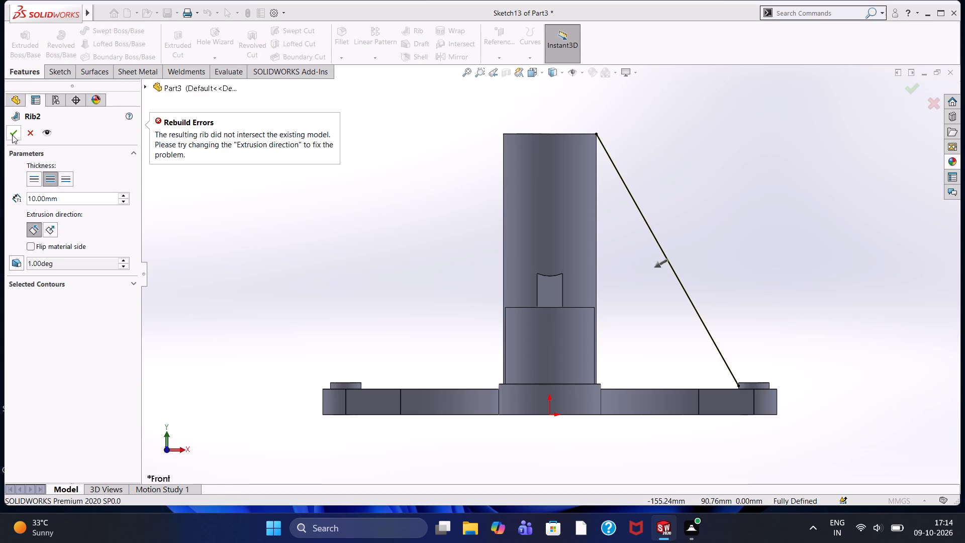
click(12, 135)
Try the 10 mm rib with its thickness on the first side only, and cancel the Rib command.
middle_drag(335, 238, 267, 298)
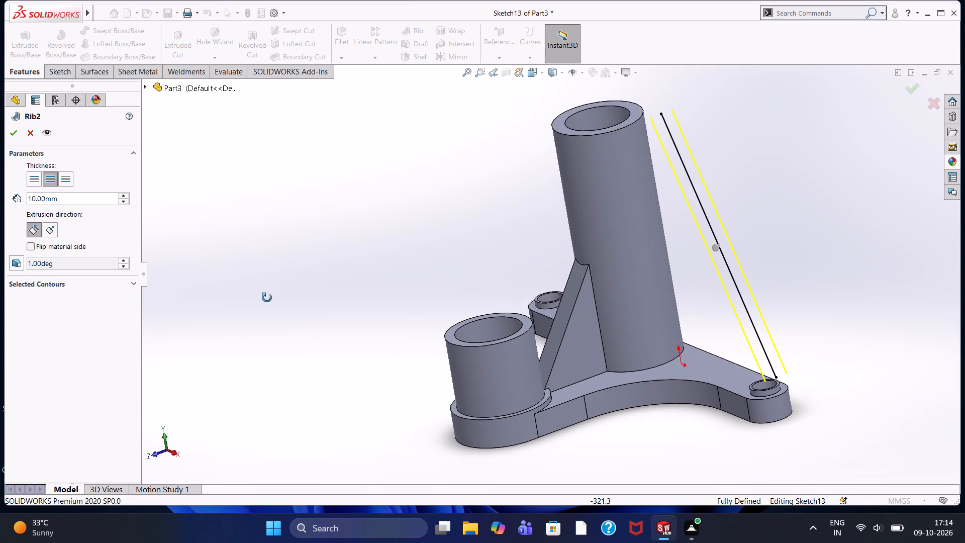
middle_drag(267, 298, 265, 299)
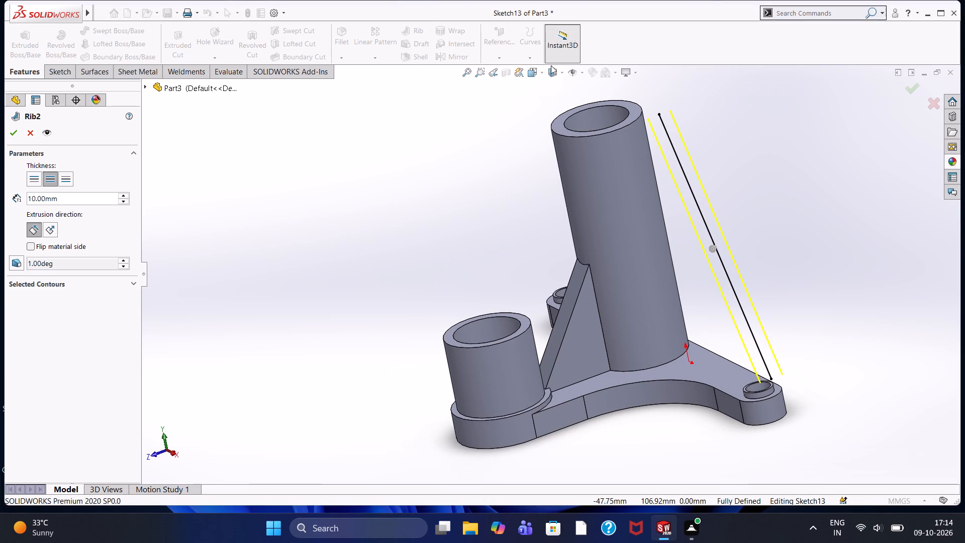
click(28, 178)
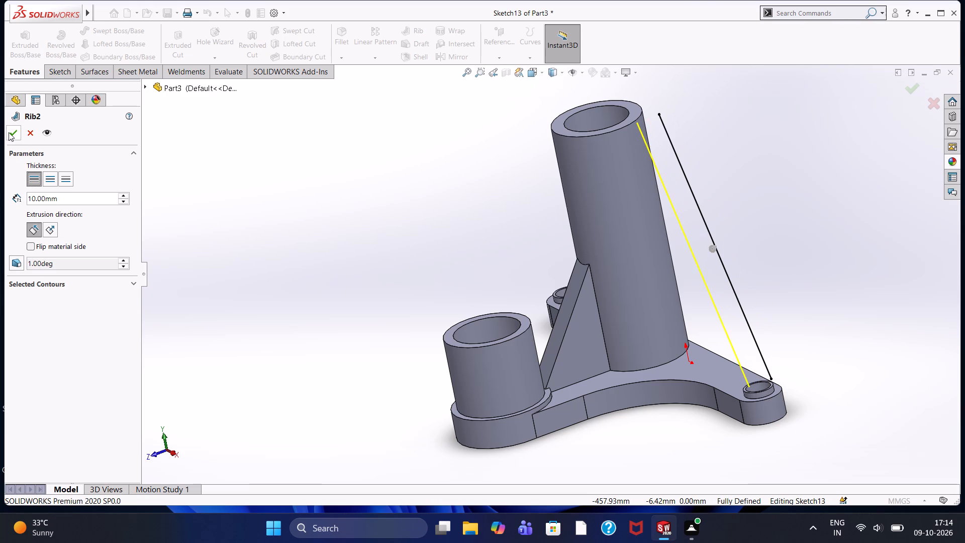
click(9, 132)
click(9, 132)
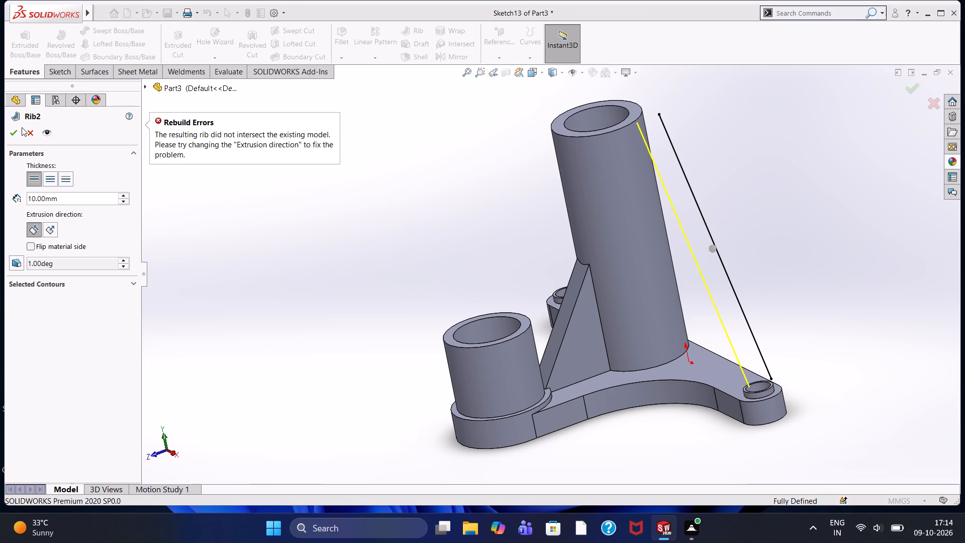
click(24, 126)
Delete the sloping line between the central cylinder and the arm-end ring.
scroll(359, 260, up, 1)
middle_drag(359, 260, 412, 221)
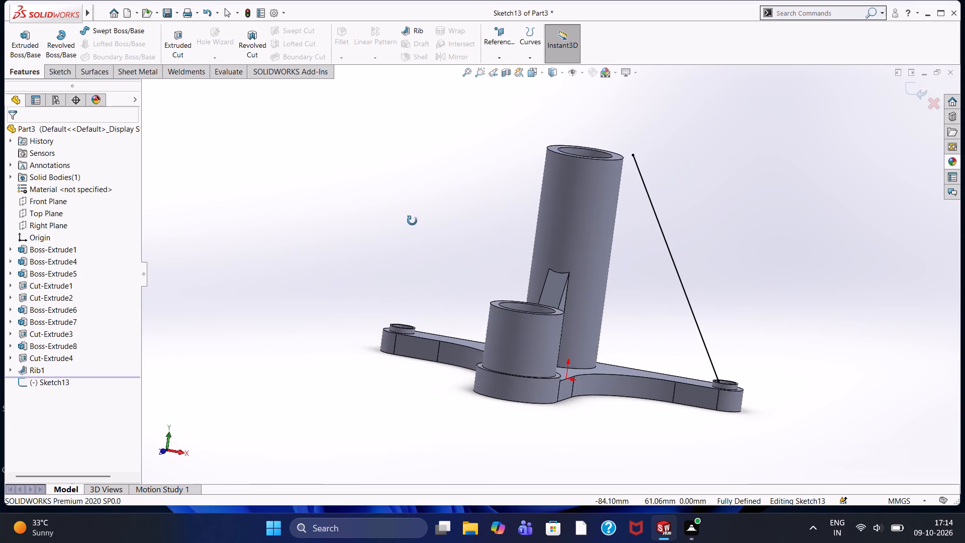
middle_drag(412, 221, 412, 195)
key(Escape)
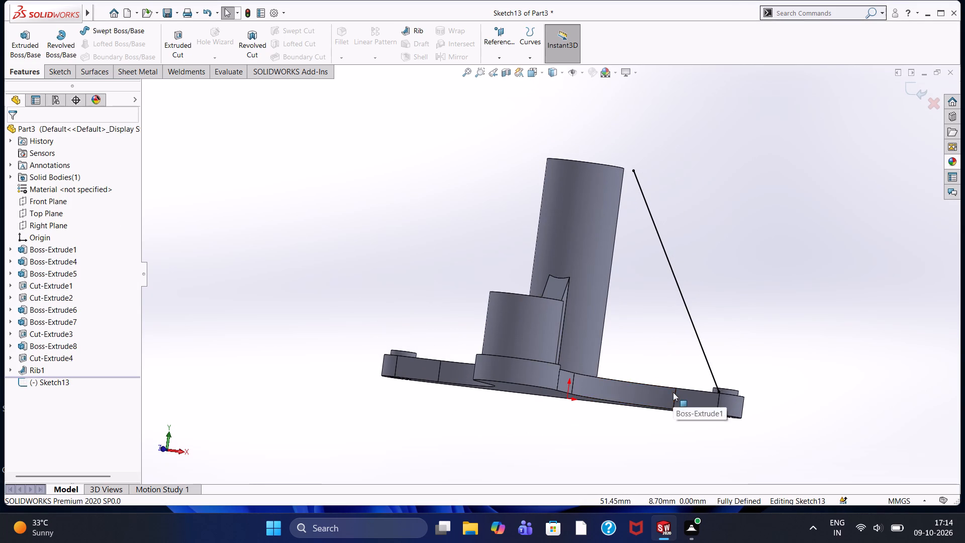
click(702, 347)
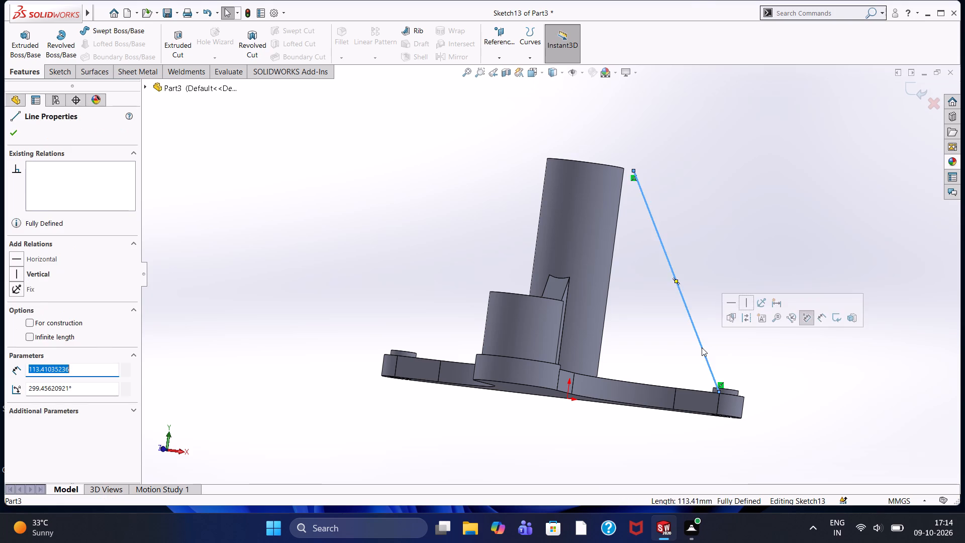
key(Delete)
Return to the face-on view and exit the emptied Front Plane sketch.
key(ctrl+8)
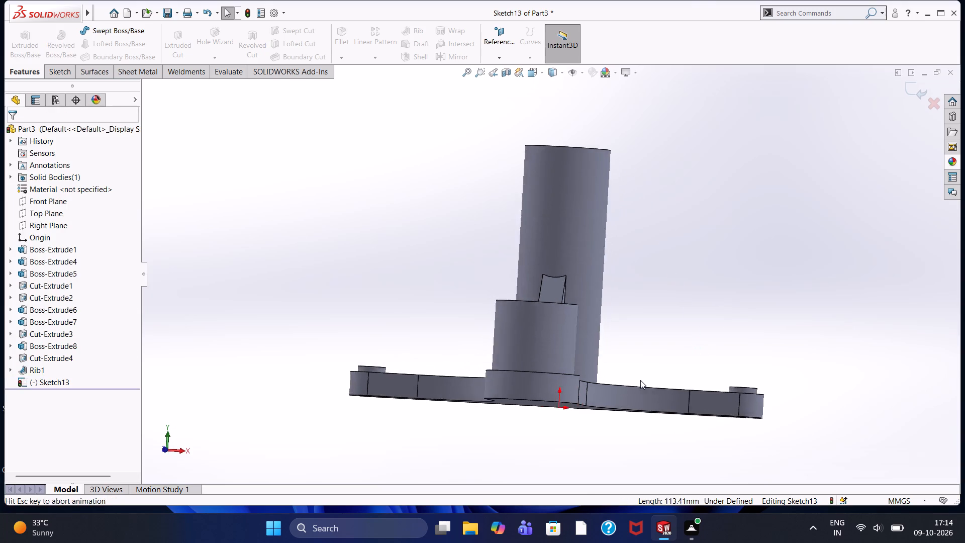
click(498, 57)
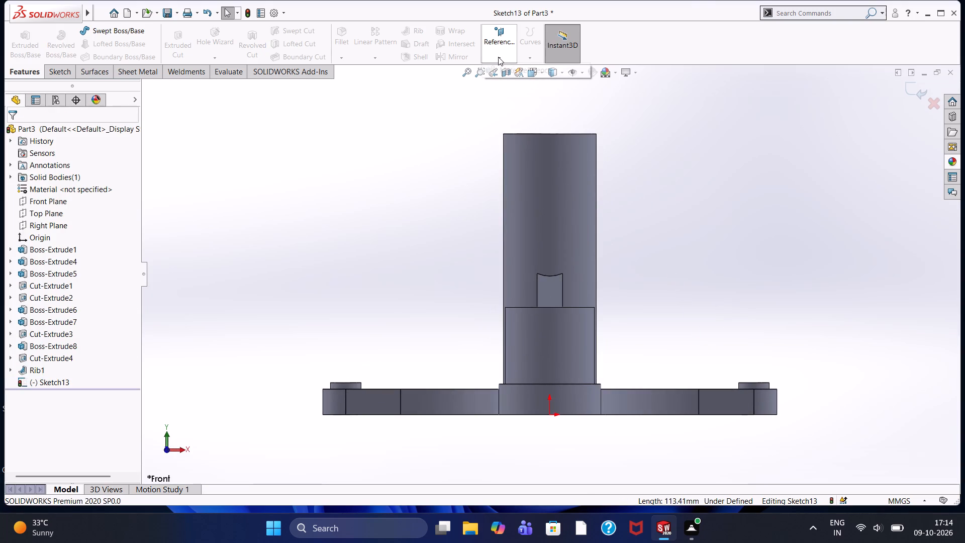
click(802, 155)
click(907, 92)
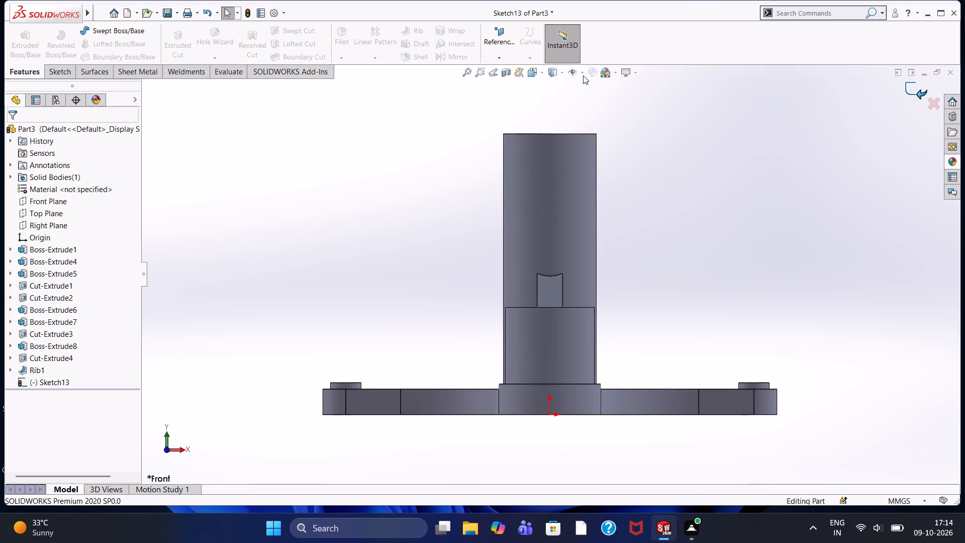
Create a reference plane offset 15 mm from the Front Plane, towards the stem-end cylinder.
click(494, 60)
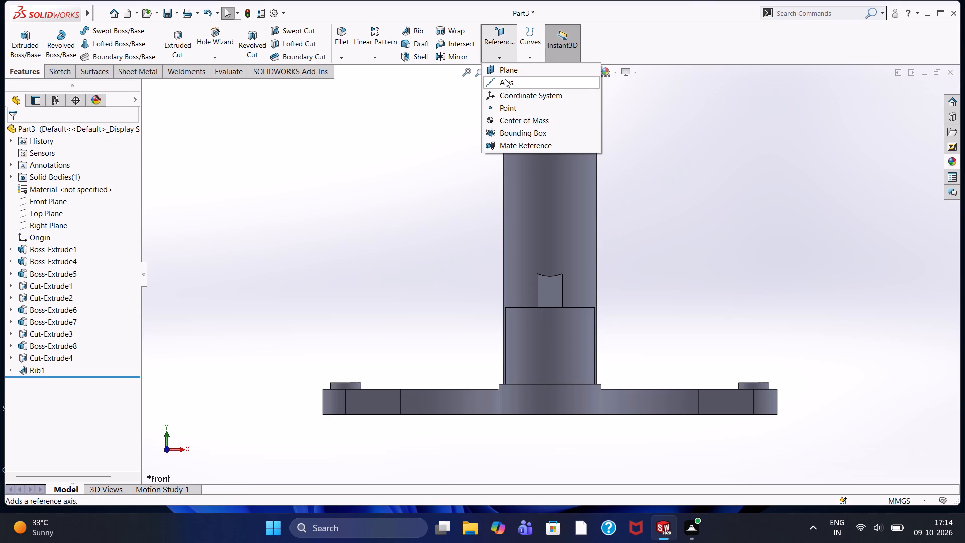
click(509, 70)
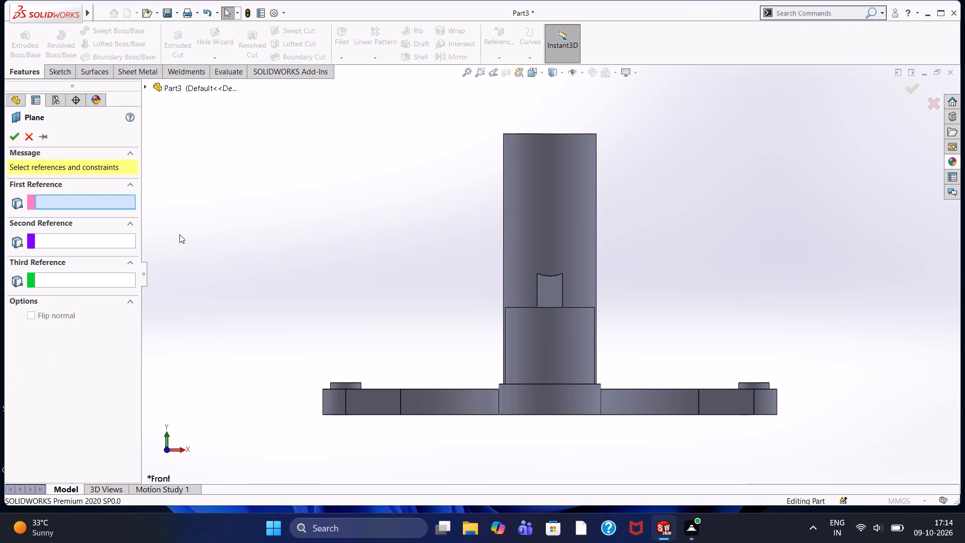
click(145, 84)
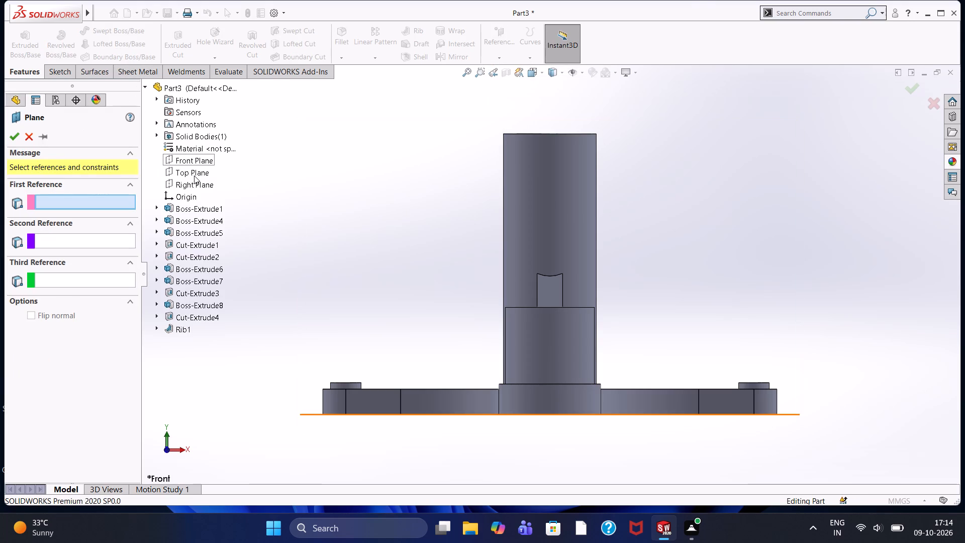
click(195, 161)
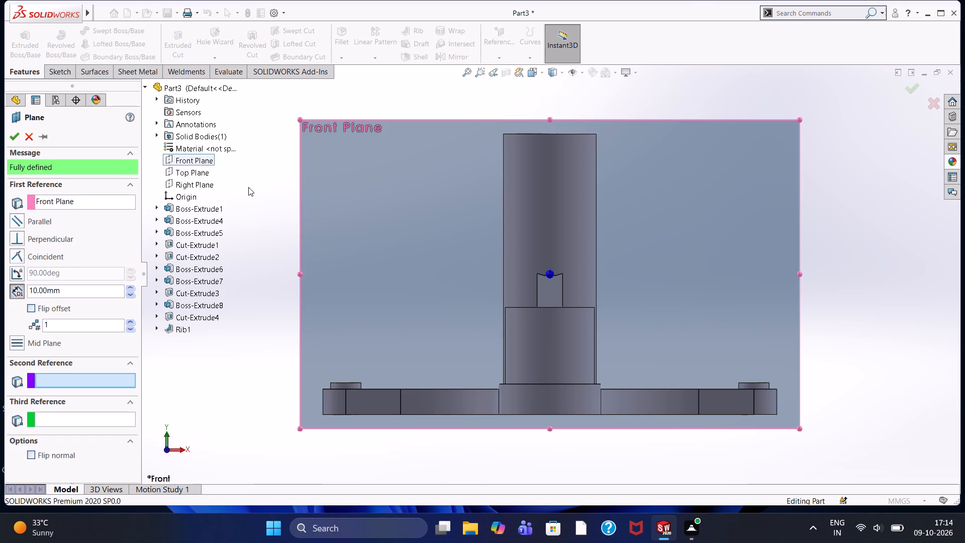
middle_drag(248, 187, 308, 310)
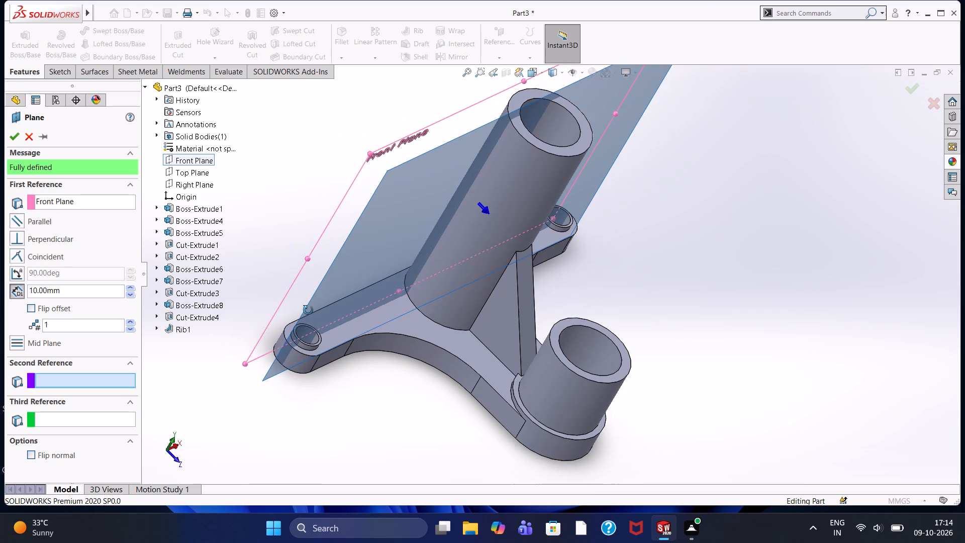
middle_drag(308, 310, 329, 324)
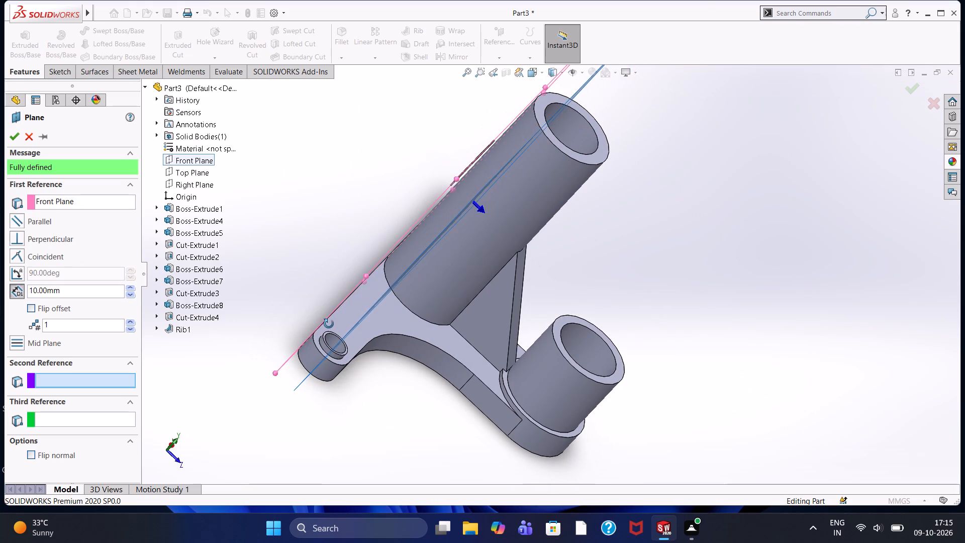
middle_drag(329, 324, 324, 320)
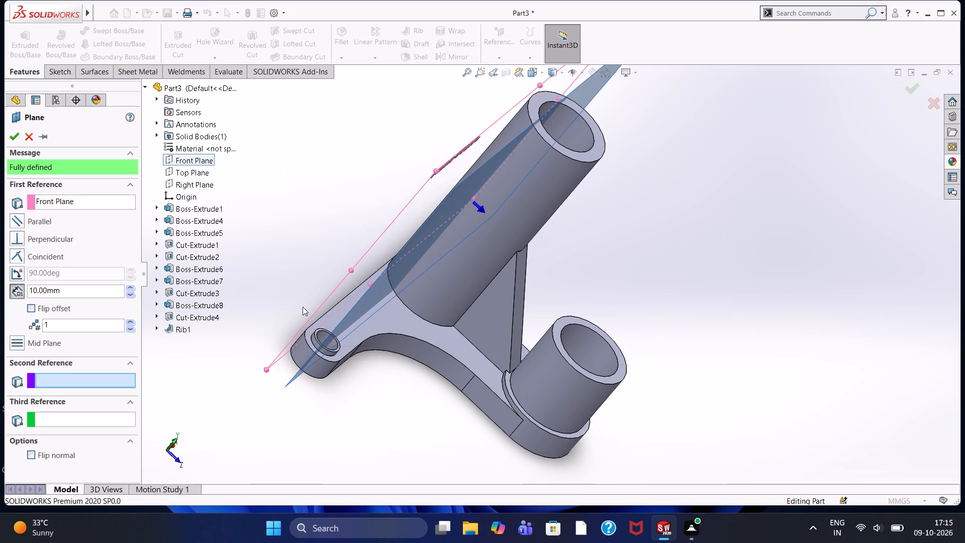
click(132, 286)
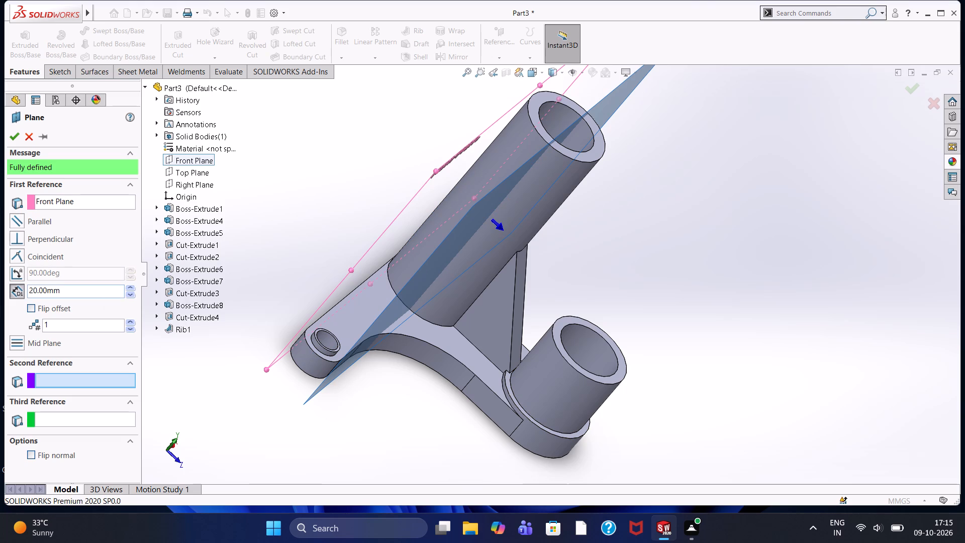
drag(90, 288, 0, 288)
text(15)
key(Return)
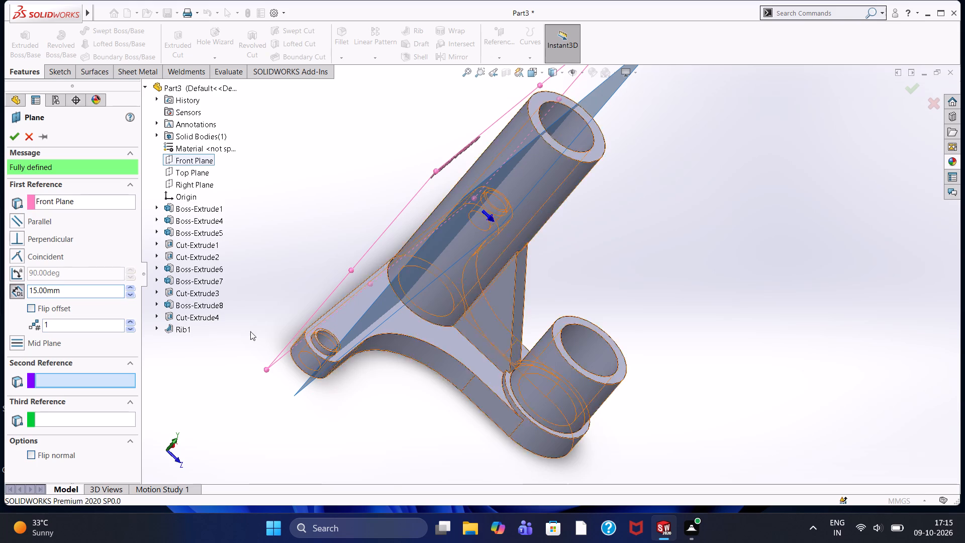
click(13, 138)
On the new offset plane, sketch a sloping line about 113 mm long from the central cylinder's top edge to the arm-end ring.
middle_drag(310, 160, 239, 118)
double_click(212, 169)
click(207, 179)
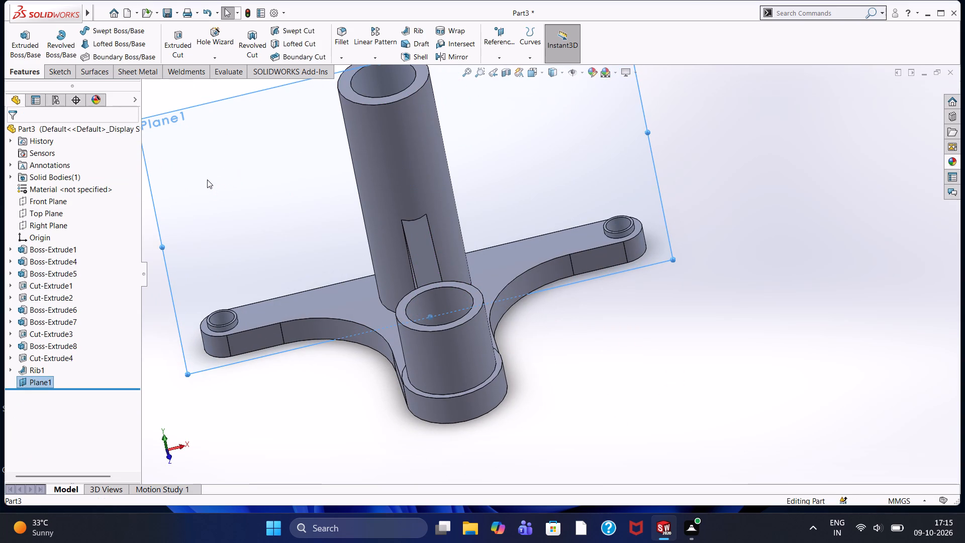
click(251, 152)
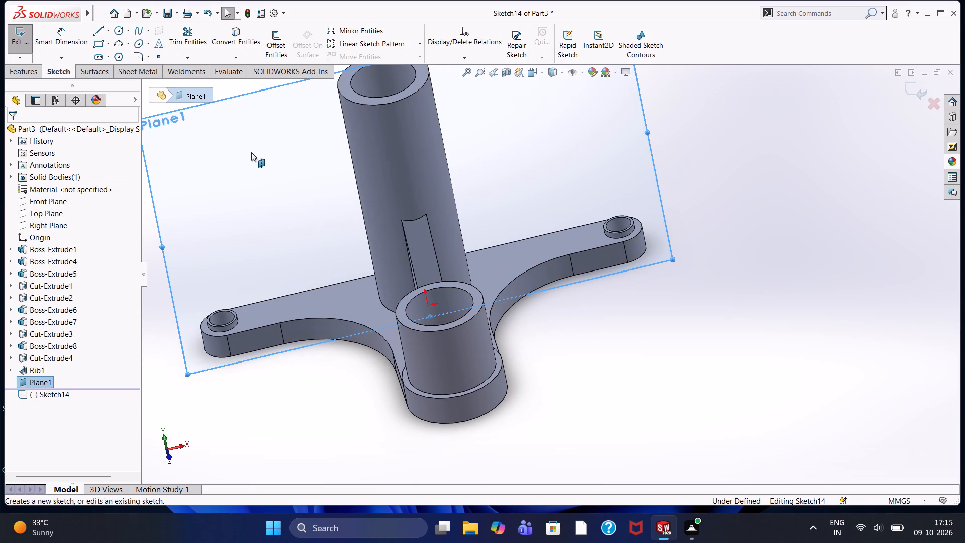
key(ctrl+8)
click(363, 210)
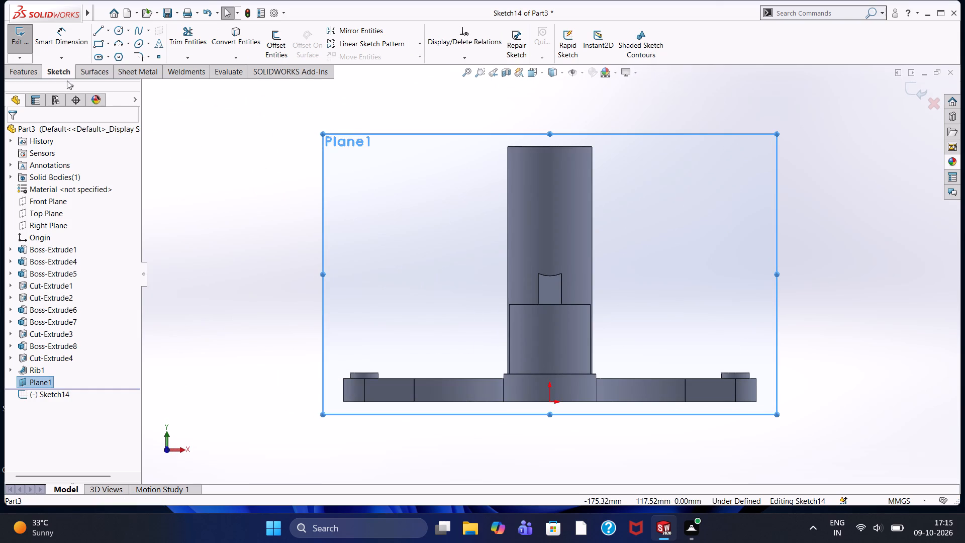
click(96, 28)
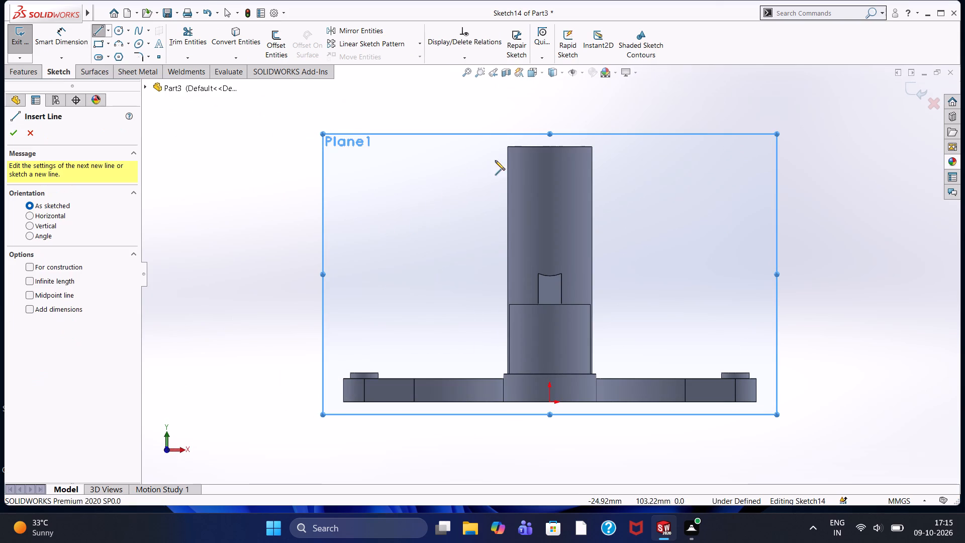
click(506, 147)
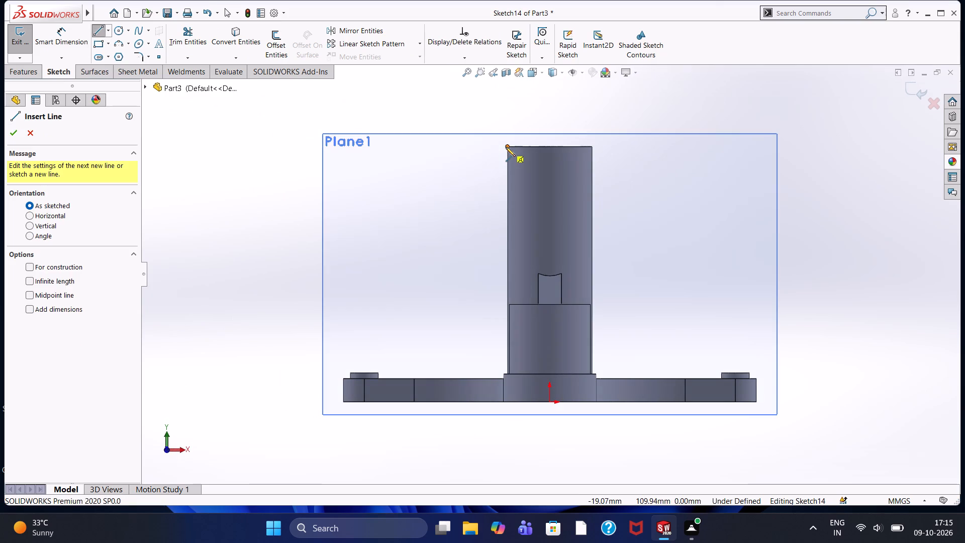
click(379, 376)
right_click(328, 276)
click(340, 282)
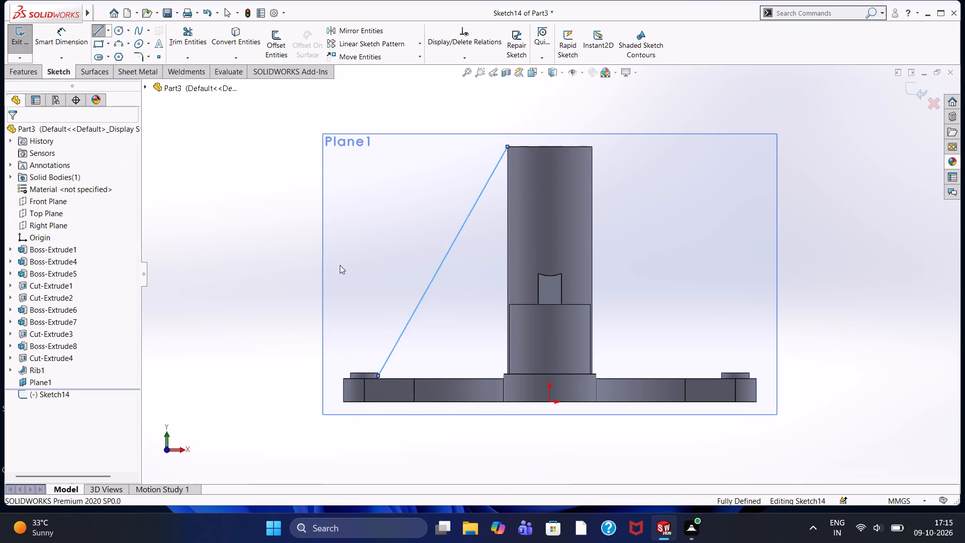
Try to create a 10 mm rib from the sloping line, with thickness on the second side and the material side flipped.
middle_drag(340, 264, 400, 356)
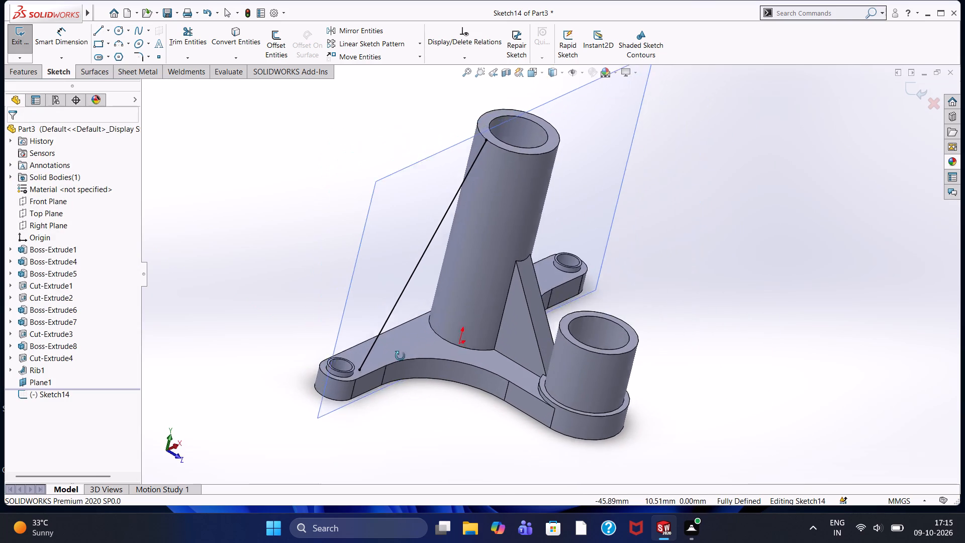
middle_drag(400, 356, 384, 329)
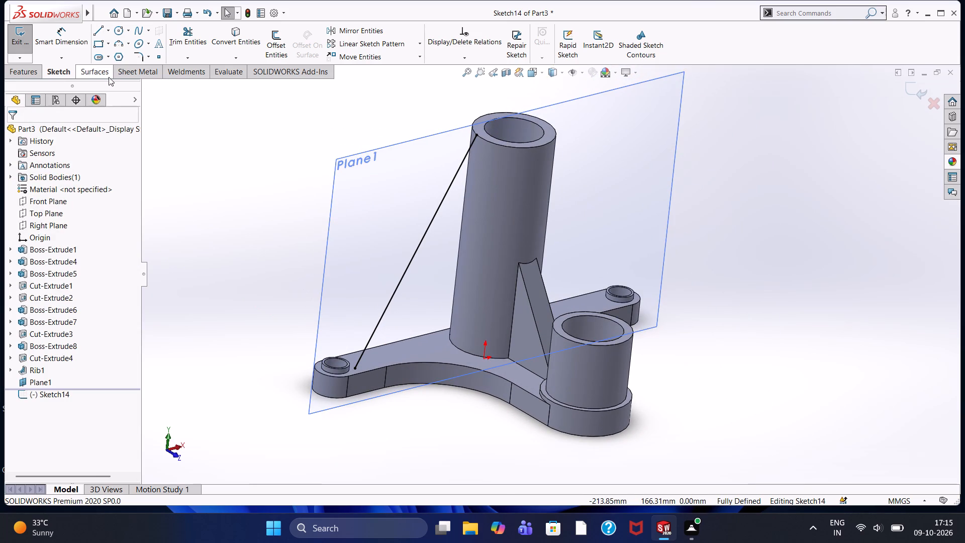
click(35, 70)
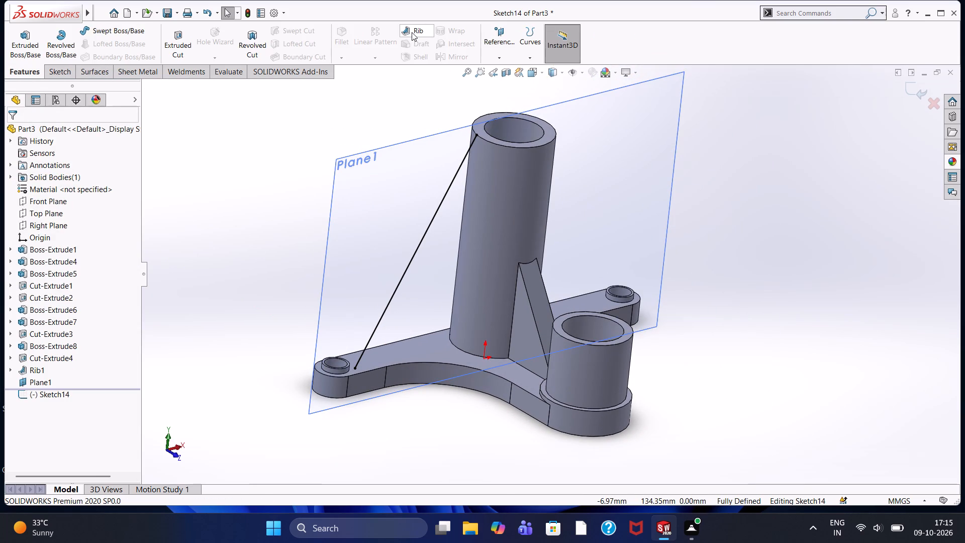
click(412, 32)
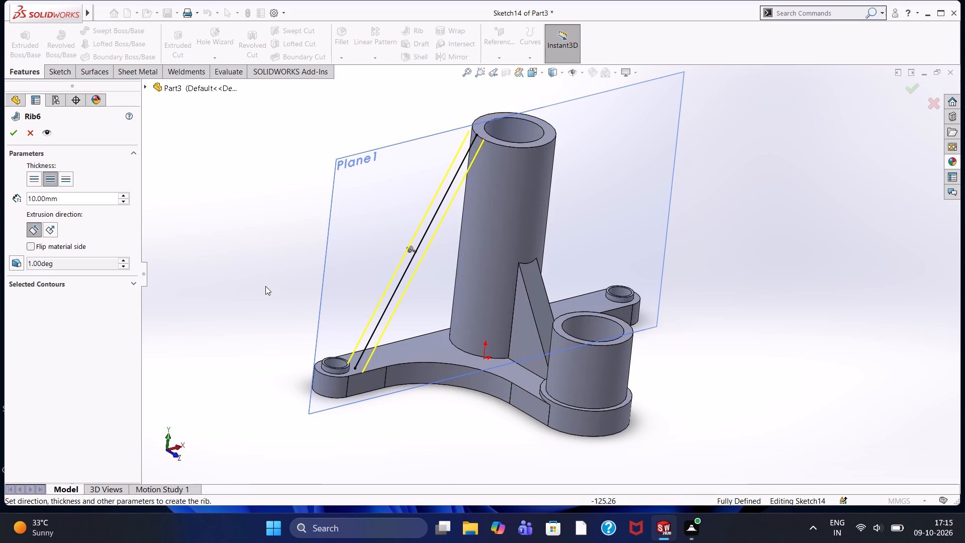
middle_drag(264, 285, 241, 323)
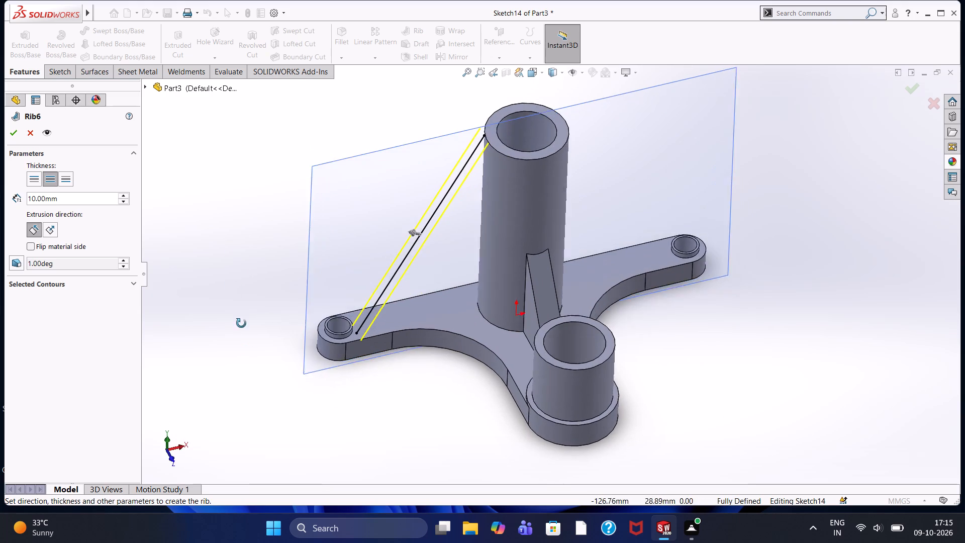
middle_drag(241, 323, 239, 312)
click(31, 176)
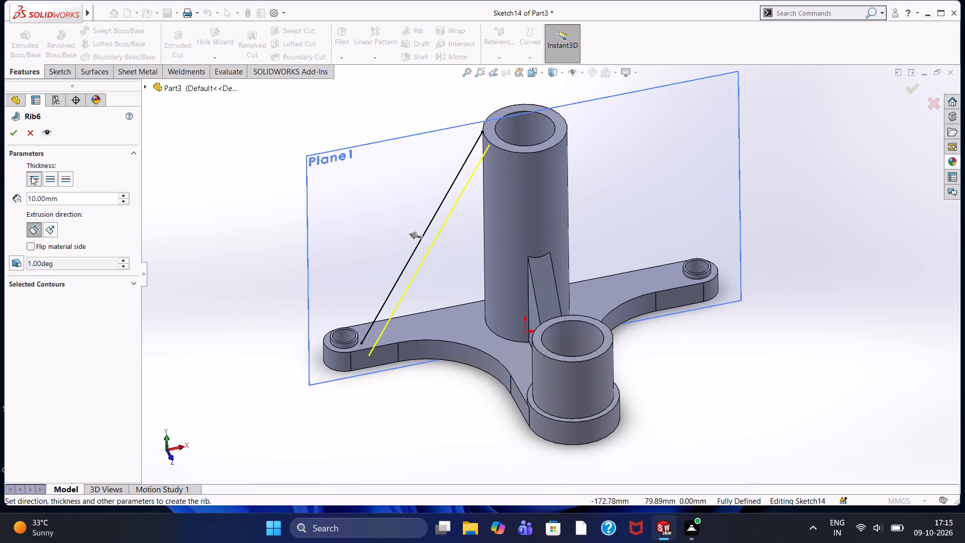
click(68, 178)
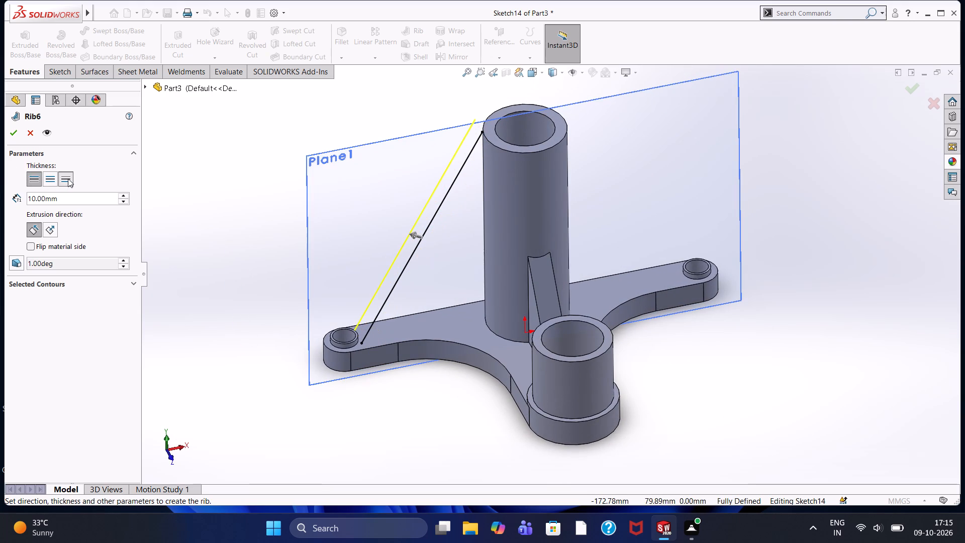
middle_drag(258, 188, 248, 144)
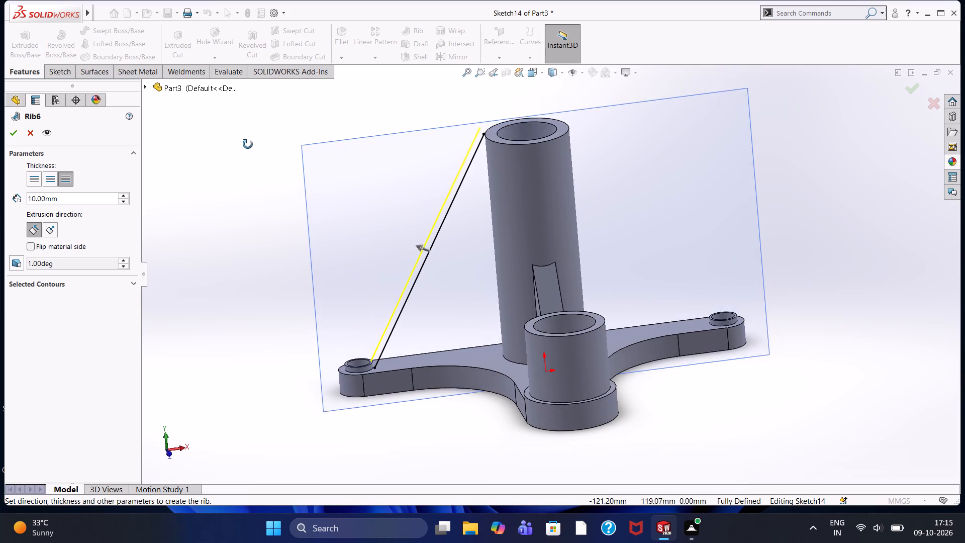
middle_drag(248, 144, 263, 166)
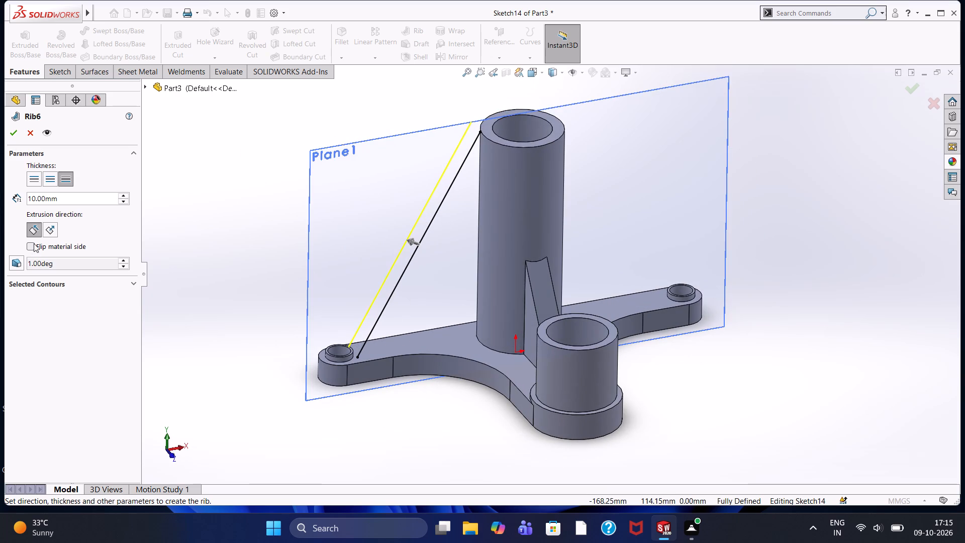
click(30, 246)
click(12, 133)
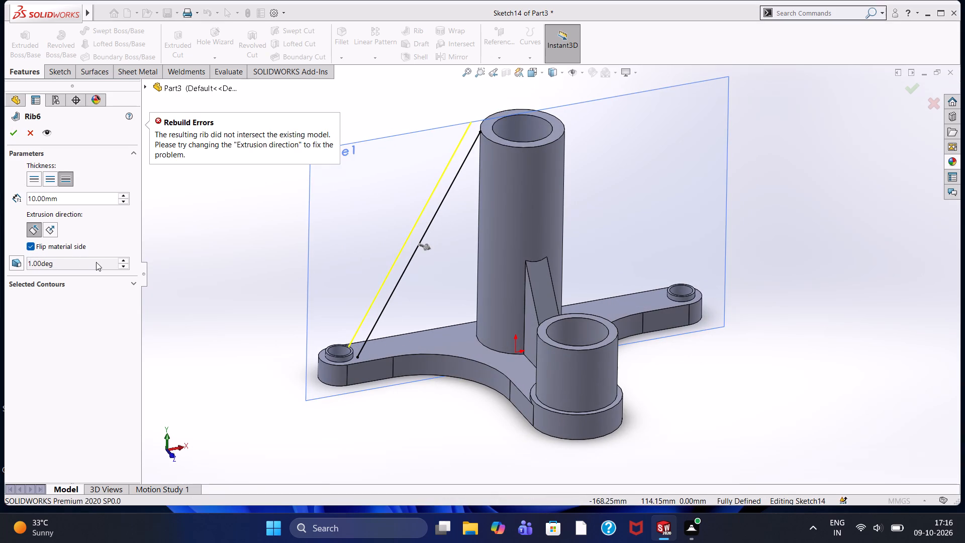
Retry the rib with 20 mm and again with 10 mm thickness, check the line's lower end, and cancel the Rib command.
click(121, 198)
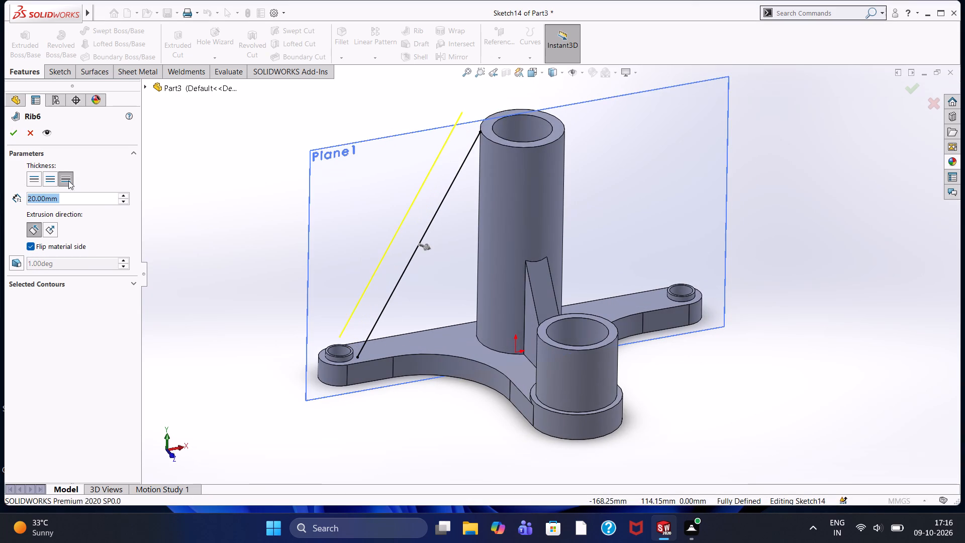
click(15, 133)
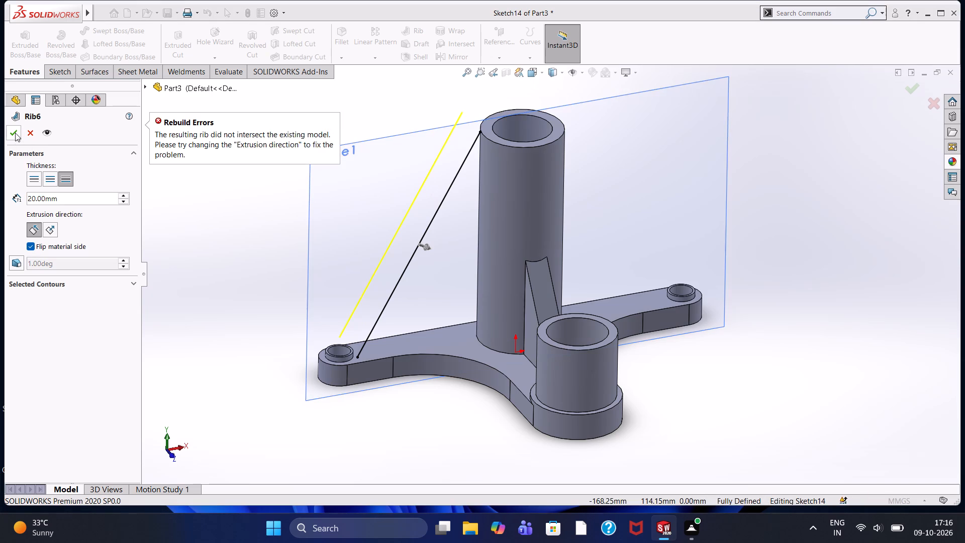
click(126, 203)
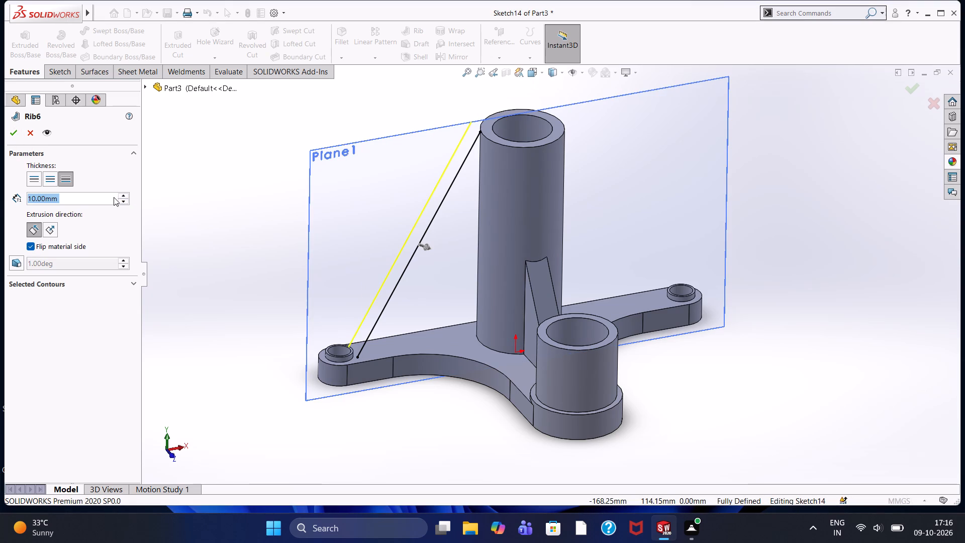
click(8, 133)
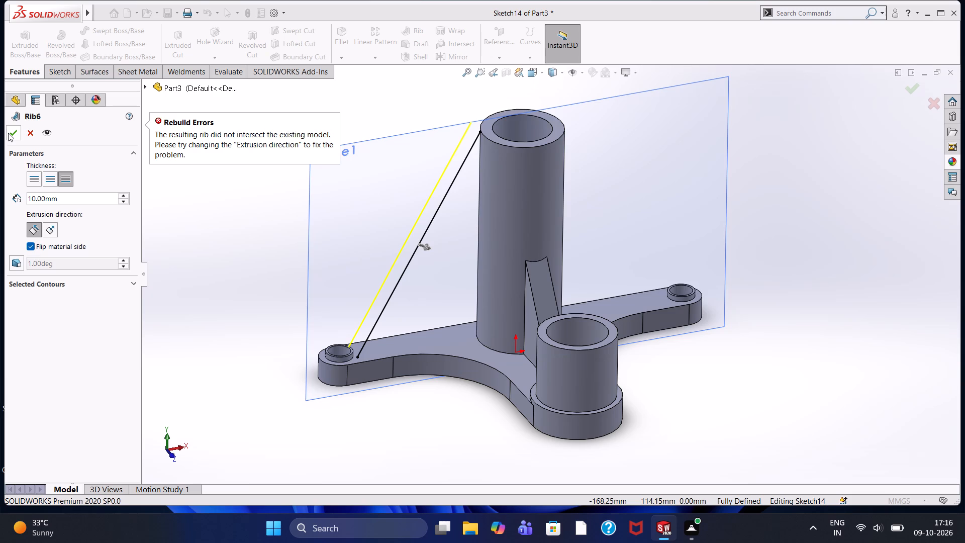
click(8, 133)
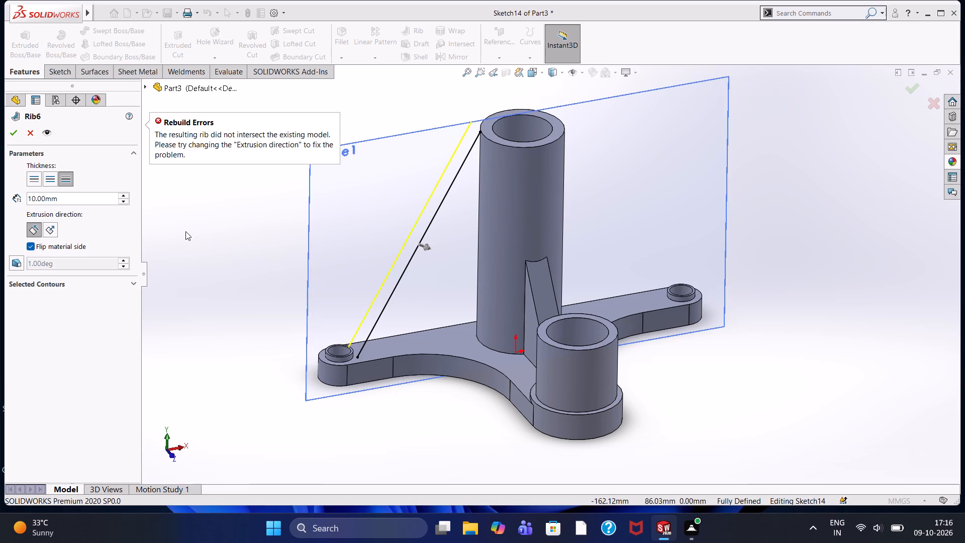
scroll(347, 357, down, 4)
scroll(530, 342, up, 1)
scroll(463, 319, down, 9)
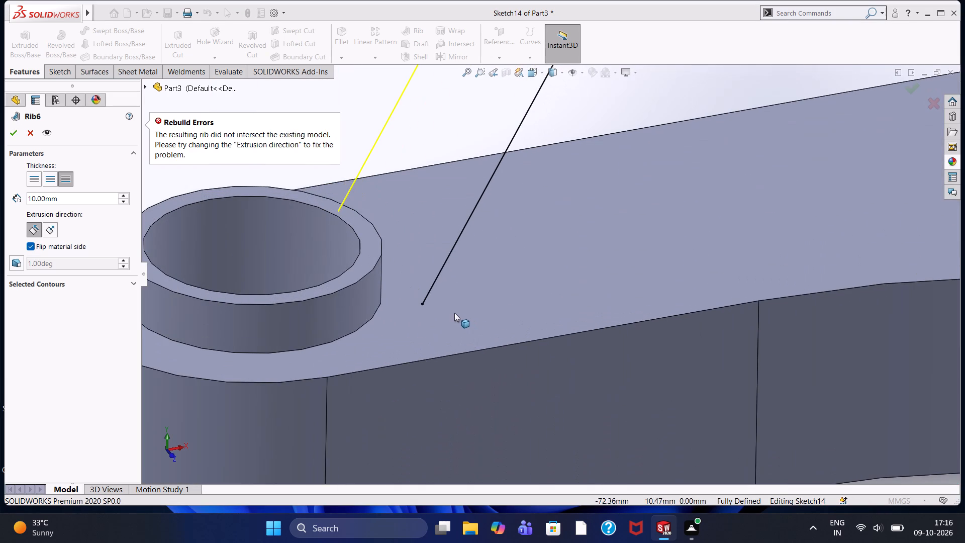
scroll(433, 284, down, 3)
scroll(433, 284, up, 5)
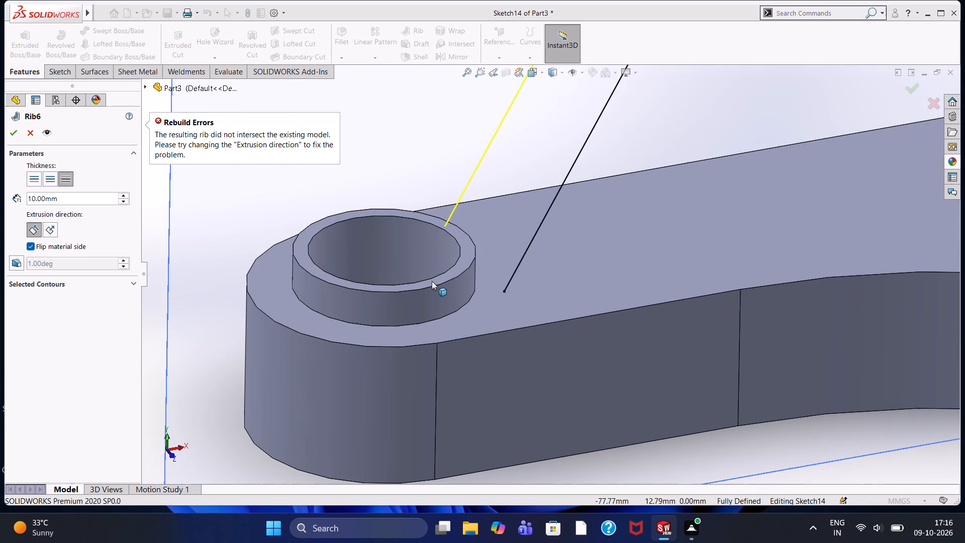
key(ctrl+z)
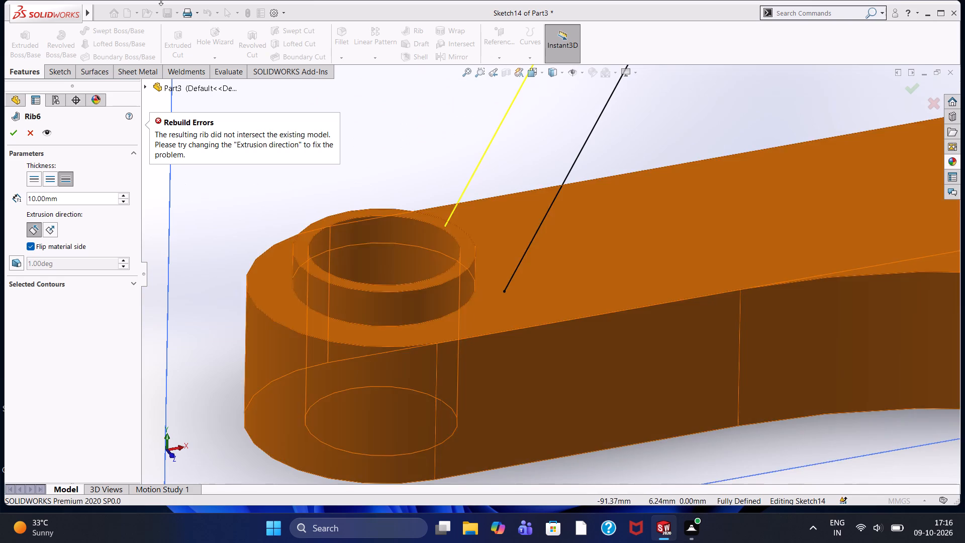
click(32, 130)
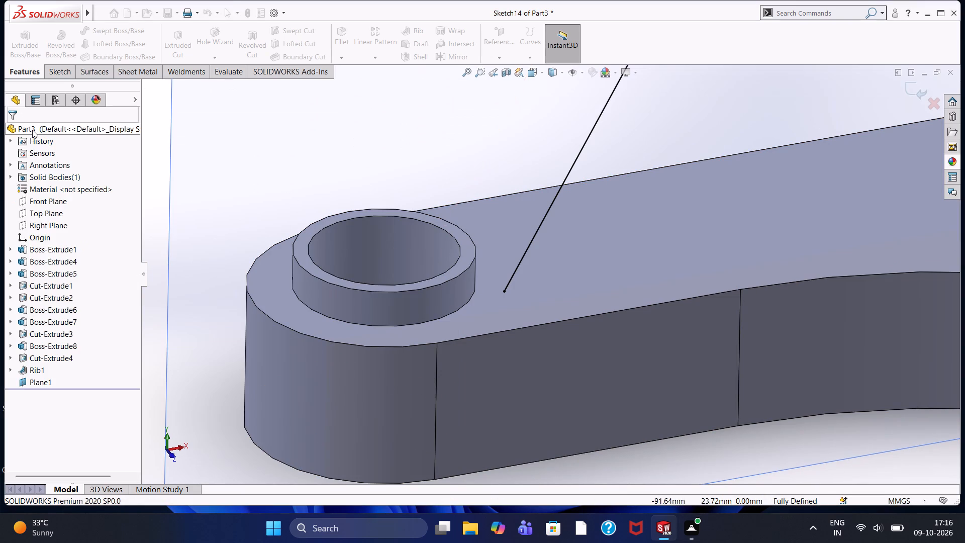
Undo the sloping line in the sketch on the offset plane.
key(ctrl+z)
scroll(424, 179, up, 4)
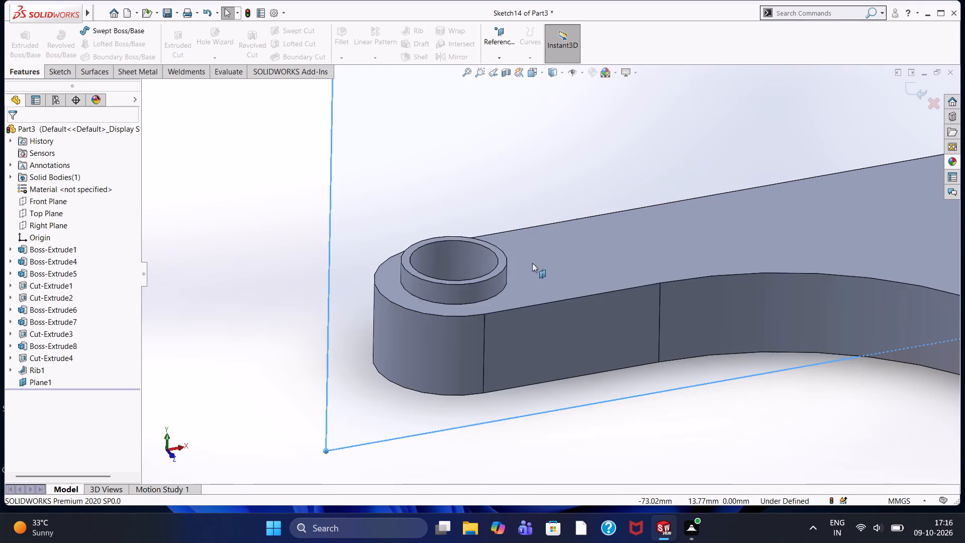
scroll(532, 263, up, 2)
scroll(566, 213, up, 2)
scroll(547, 176, up, 3)
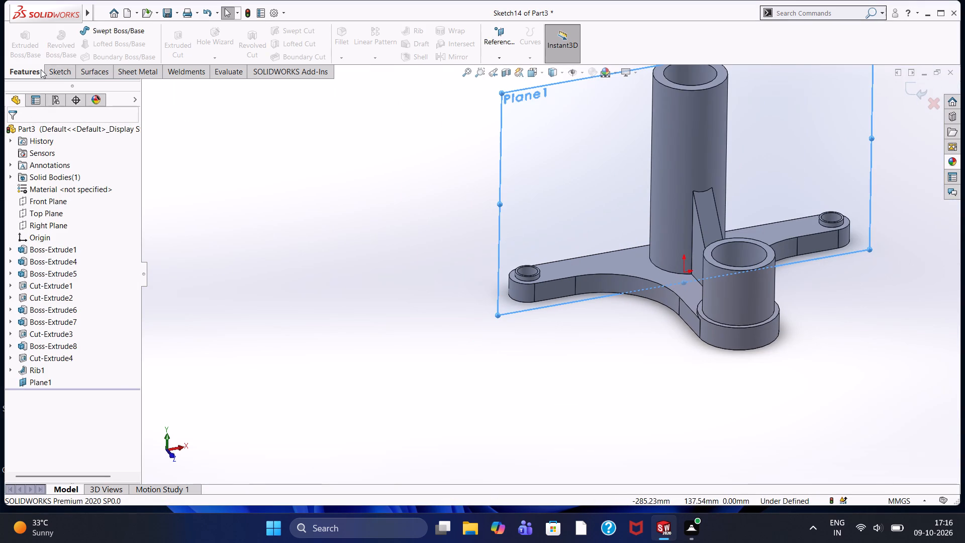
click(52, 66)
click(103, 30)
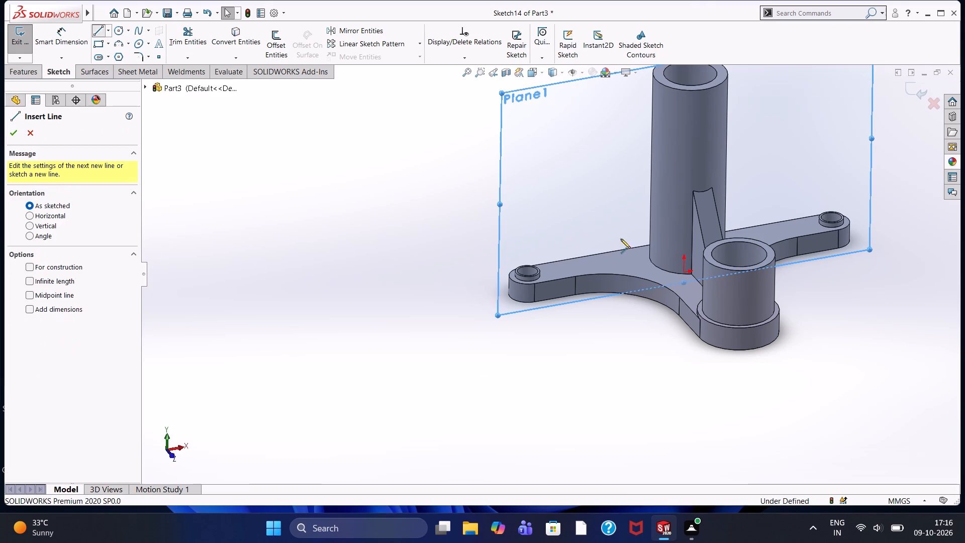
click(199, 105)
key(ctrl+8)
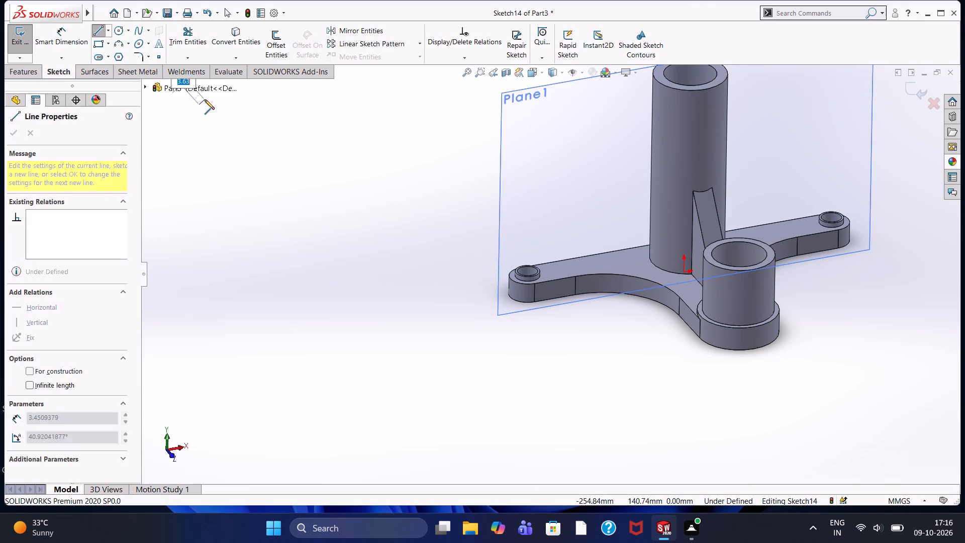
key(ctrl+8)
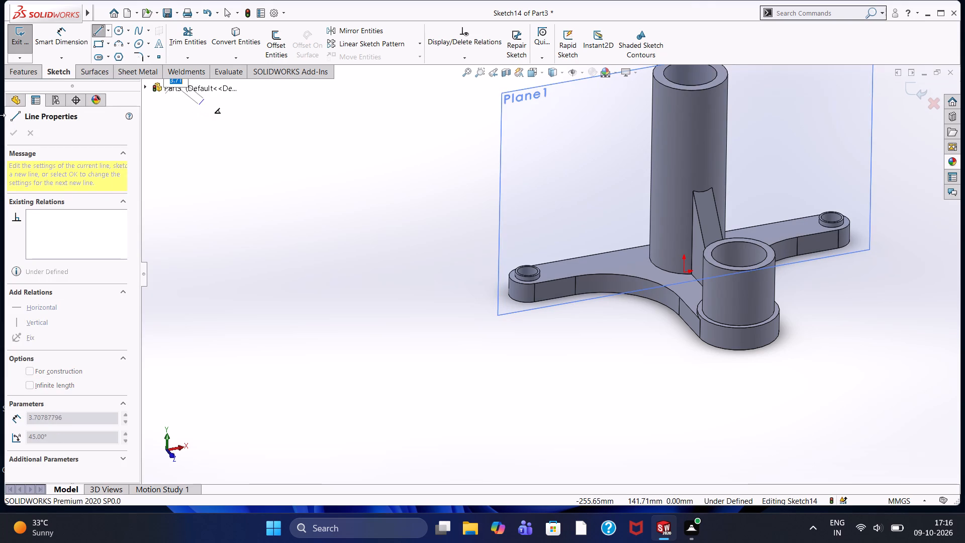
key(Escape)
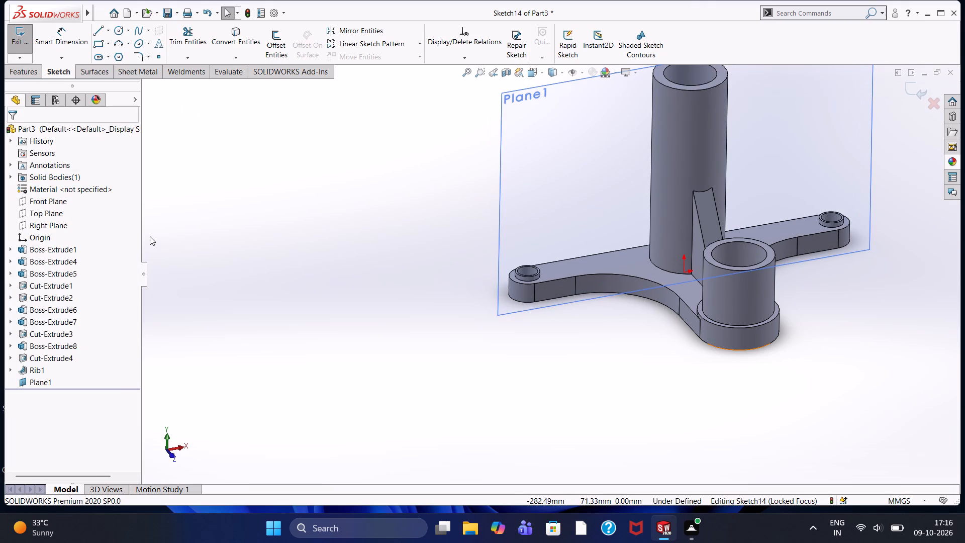
Facing the sketch plane, draw a sloping line about 112 mm long from the central cylinder's top edge to the arm-end ring's nearest top corner.
key(ctrl+8)
click(99, 31)
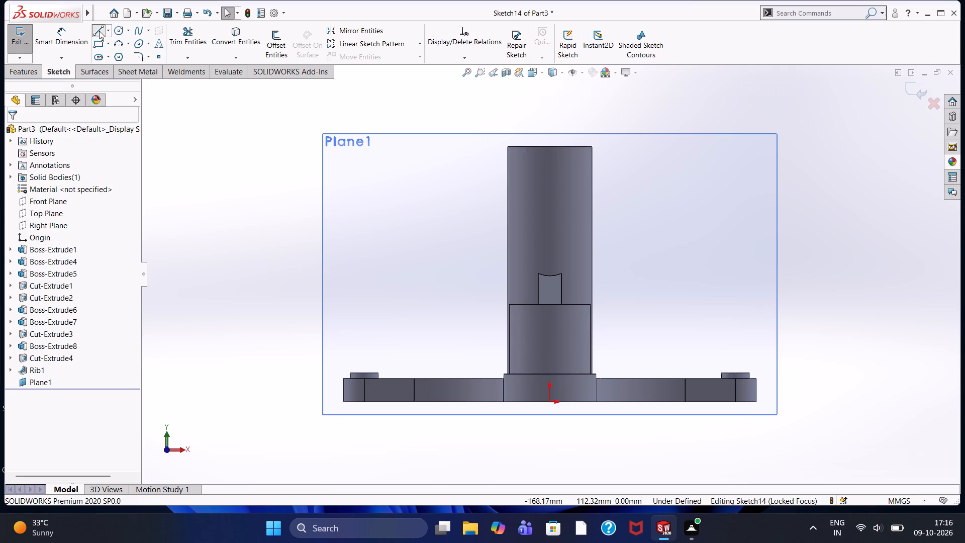
click(507, 147)
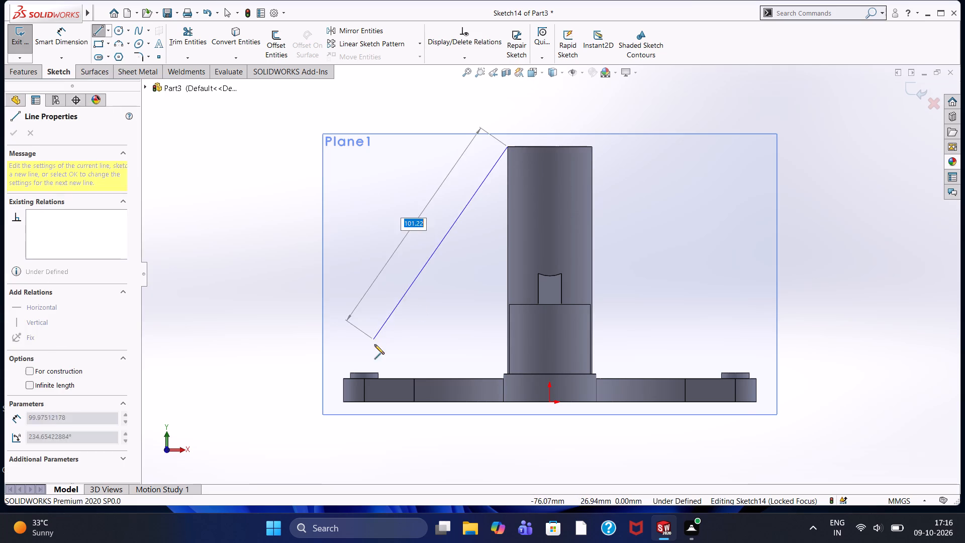
click(376, 374)
right_click(341, 316)
click(350, 323)
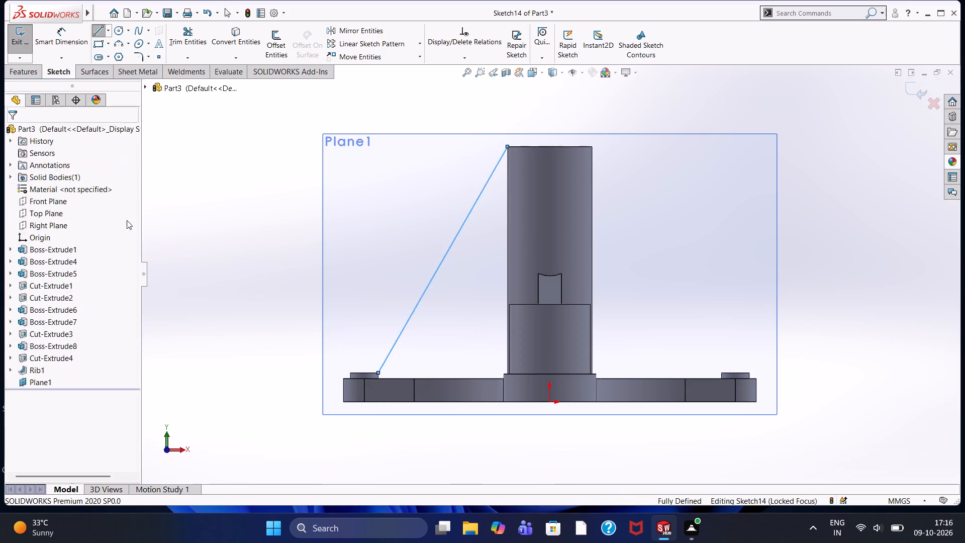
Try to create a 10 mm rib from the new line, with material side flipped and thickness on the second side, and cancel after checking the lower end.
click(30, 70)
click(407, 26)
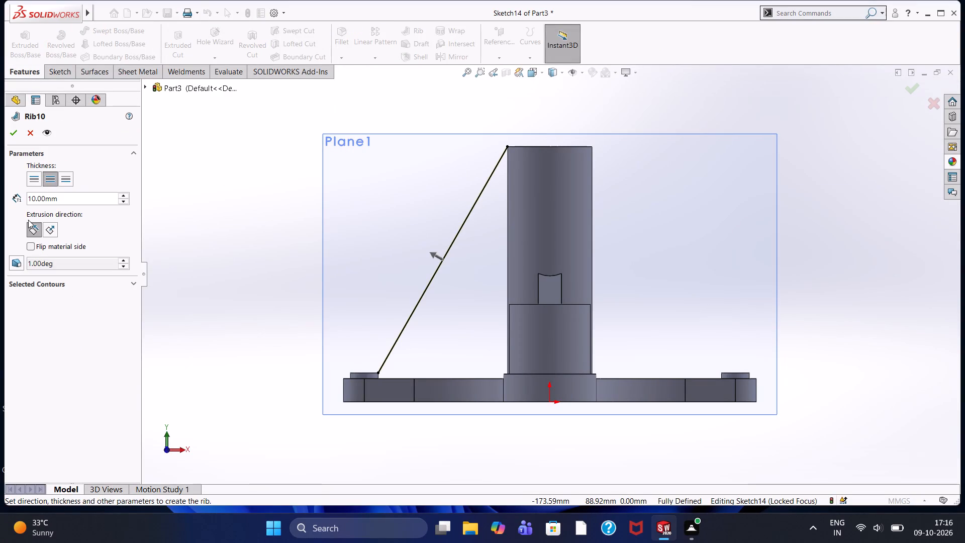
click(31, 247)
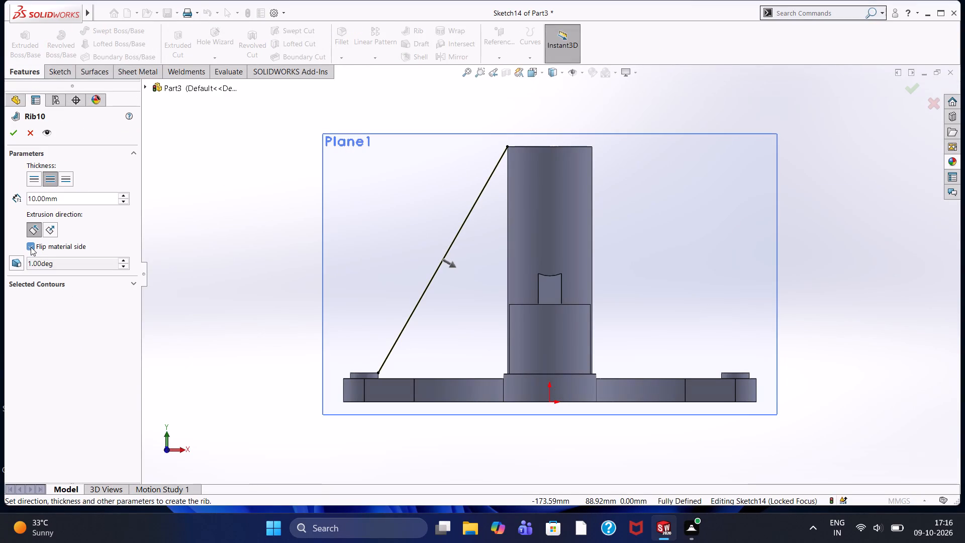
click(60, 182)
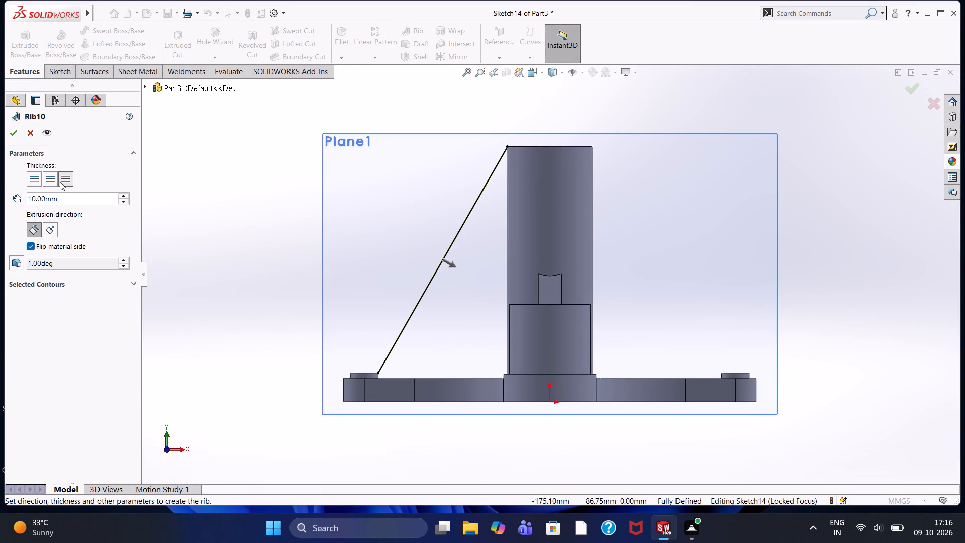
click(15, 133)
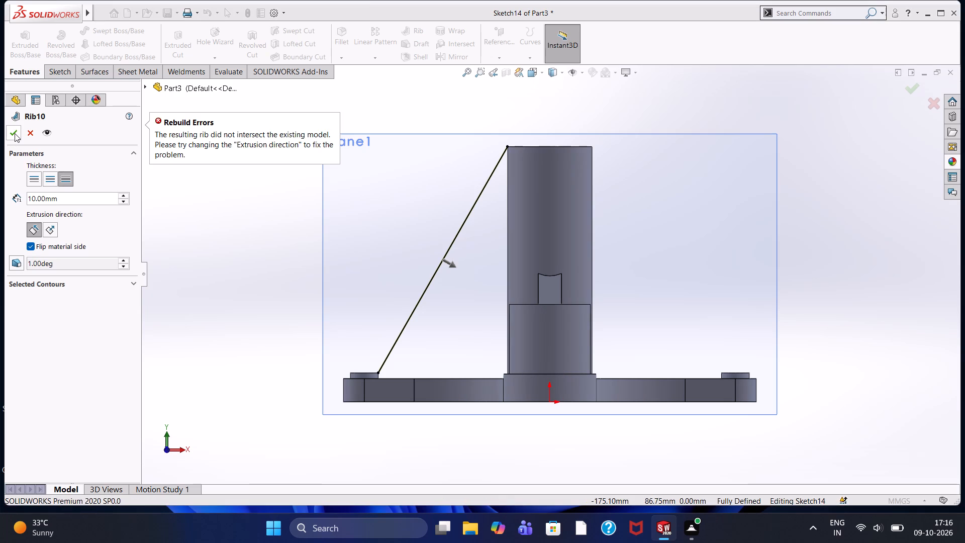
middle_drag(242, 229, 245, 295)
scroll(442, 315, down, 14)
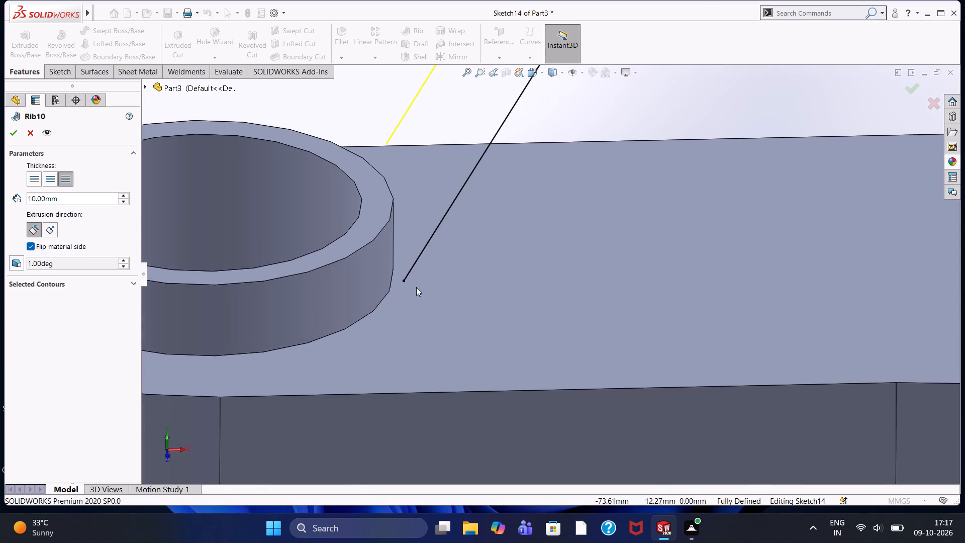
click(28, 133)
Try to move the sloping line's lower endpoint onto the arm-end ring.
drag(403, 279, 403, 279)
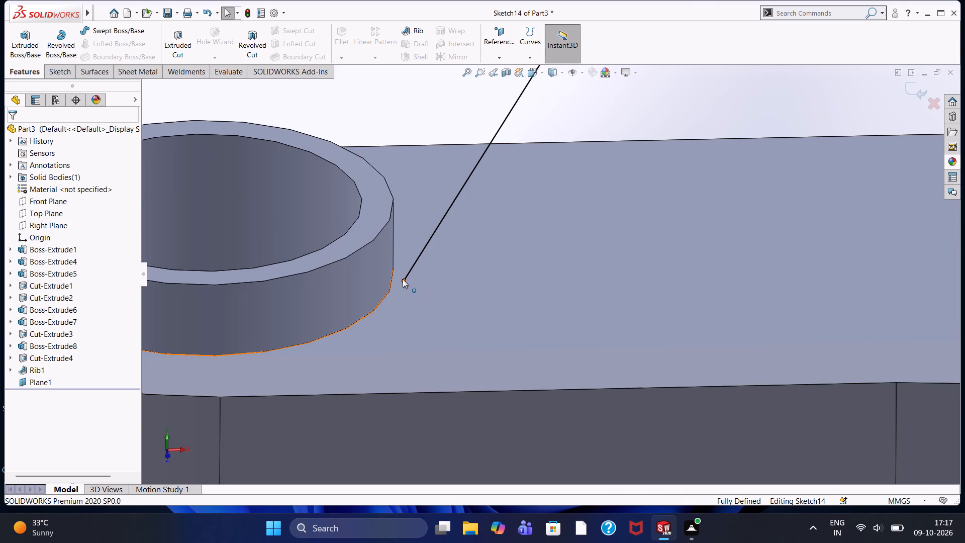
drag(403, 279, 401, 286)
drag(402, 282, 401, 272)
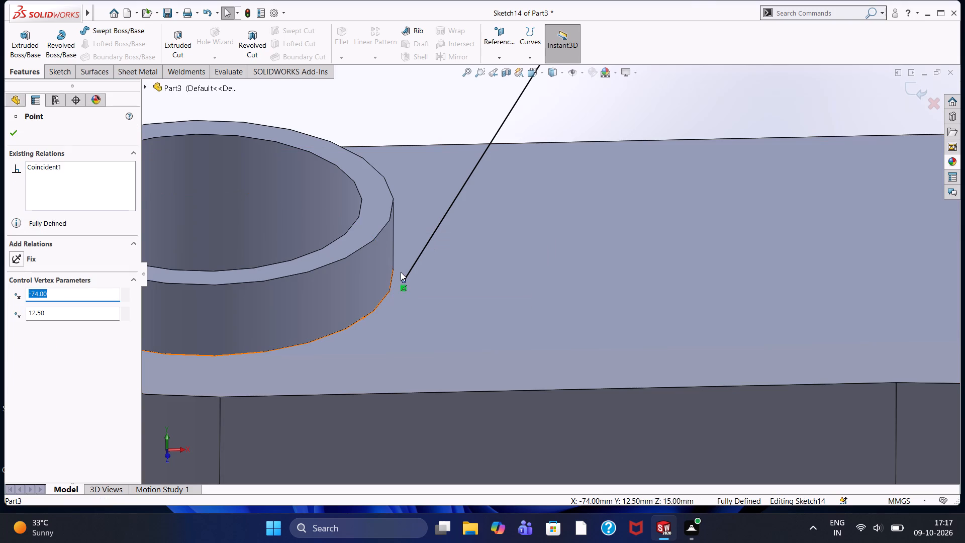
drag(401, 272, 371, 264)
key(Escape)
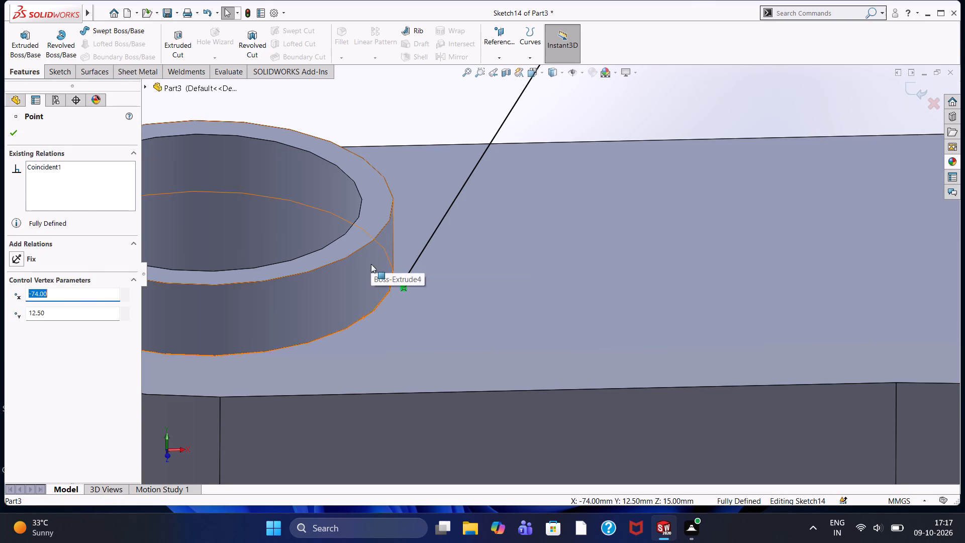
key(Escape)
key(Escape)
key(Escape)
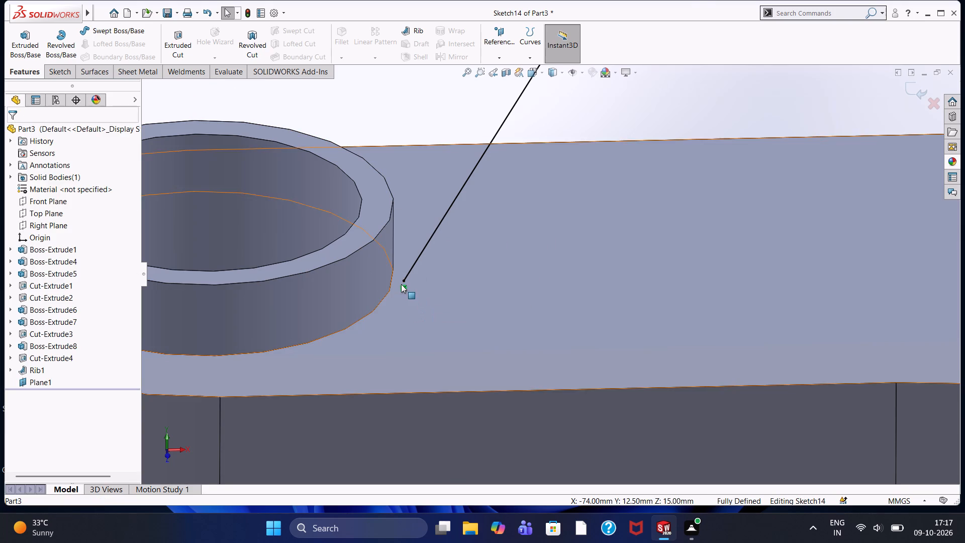
Delete the coincident relation at the sloping line's lower endpoint.
click(404, 287)
key(Delete)
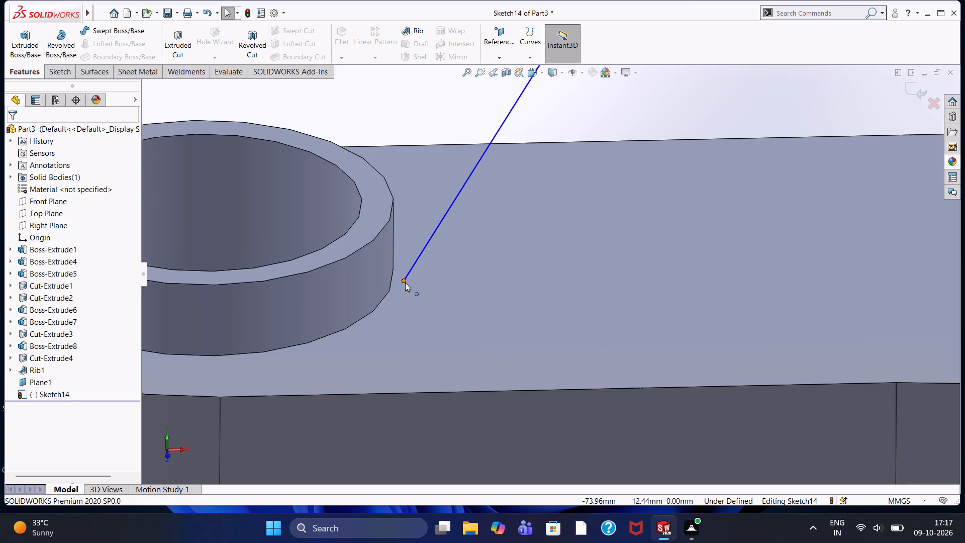
Move the line's lower endpoint against the arm-end ring's base edge, at about X -74.47 mm, Y 12.17 mm.
drag(405, 283, 381, 275)
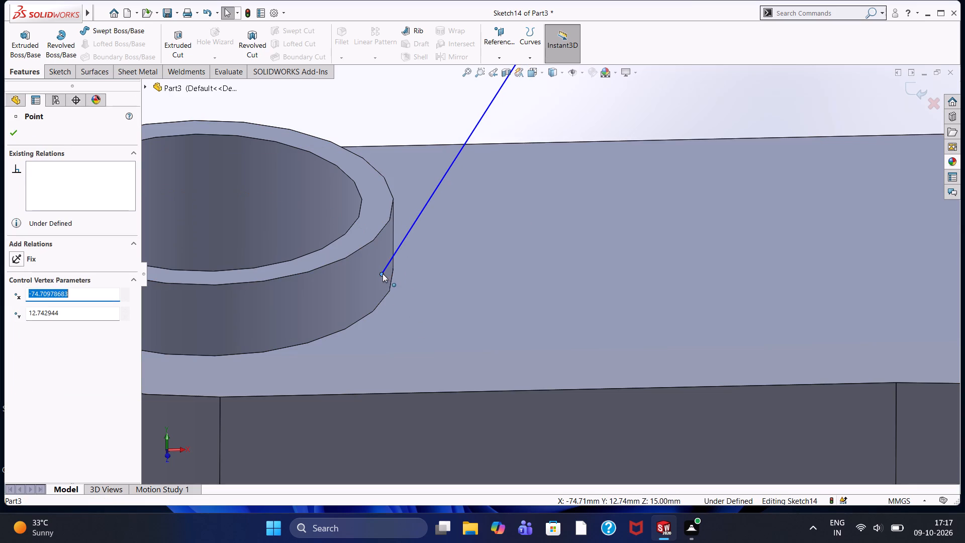
drag(380, 273, 387, 280)
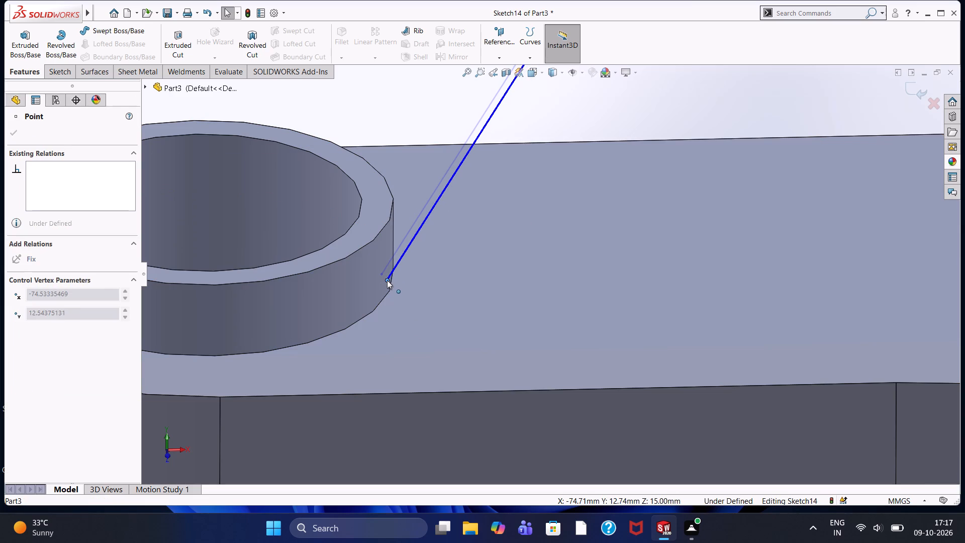
drag(387, 280, 389, 290)
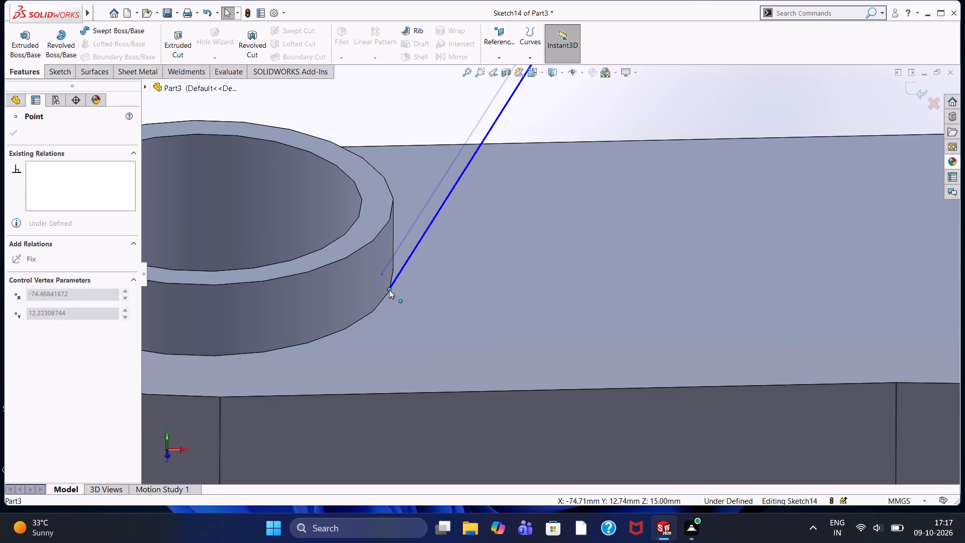
drag(389, 290, 389, 291)
click(389, 291)
scroll(390, 286, down, 5)
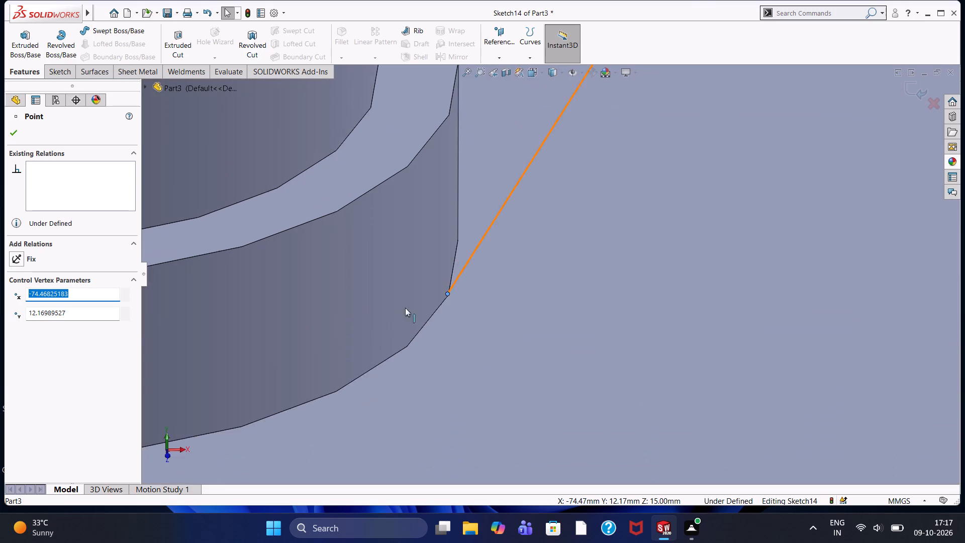
scroll(405, 308, down, 4)
scroll(503, 285, down, 4)
scroll(500, 245, up, 12)
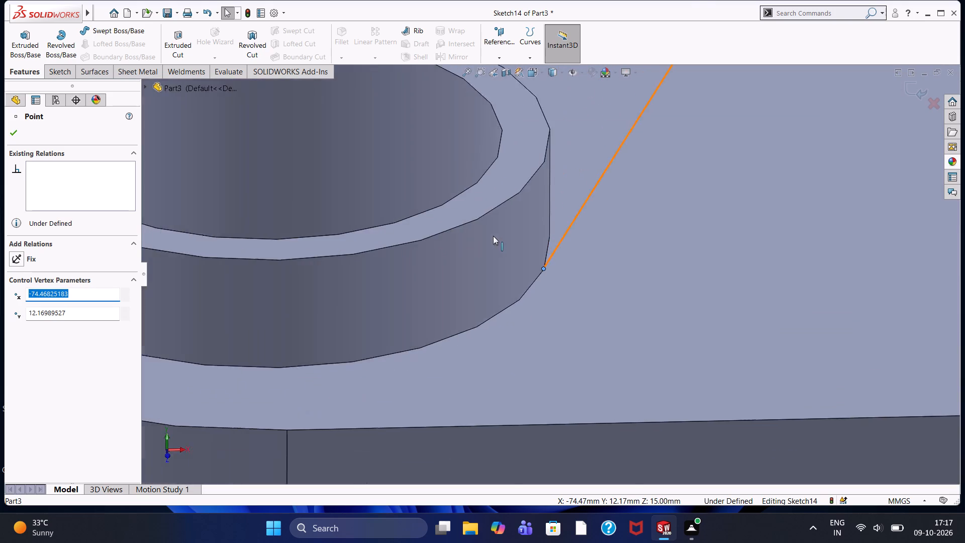
scroll(493, 236, up, 7)
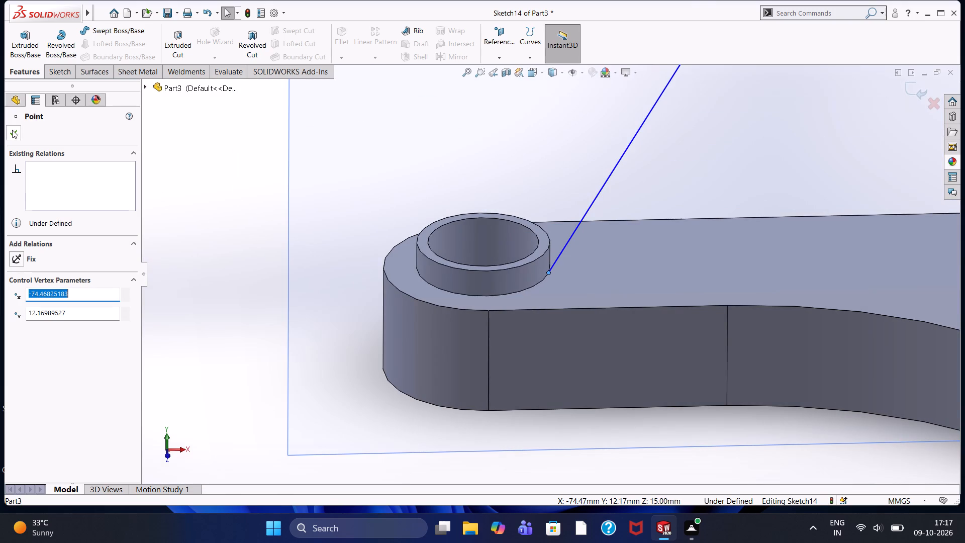
click(16, 129)
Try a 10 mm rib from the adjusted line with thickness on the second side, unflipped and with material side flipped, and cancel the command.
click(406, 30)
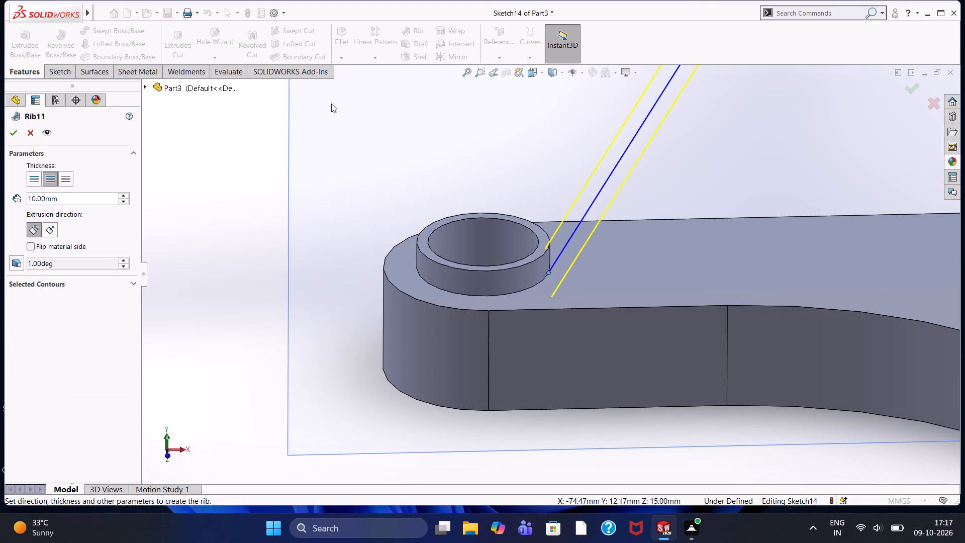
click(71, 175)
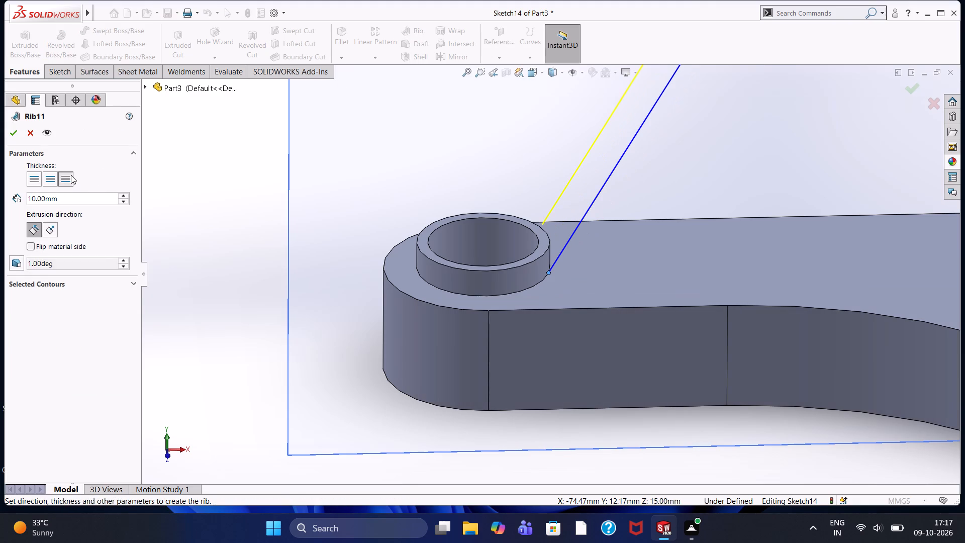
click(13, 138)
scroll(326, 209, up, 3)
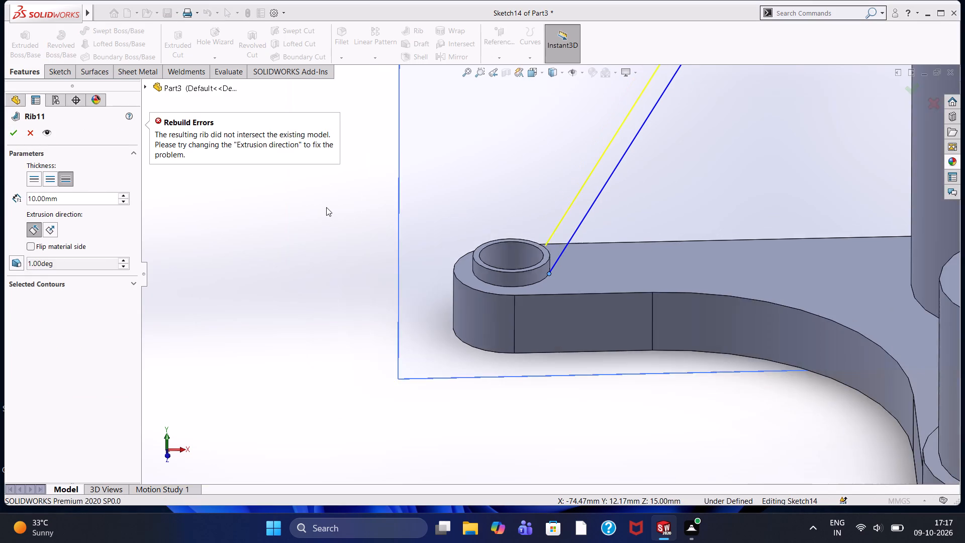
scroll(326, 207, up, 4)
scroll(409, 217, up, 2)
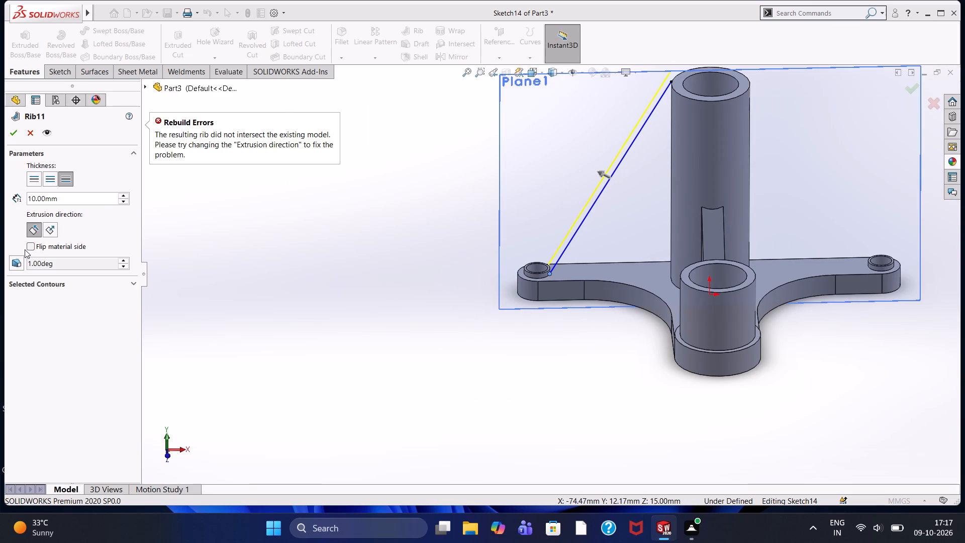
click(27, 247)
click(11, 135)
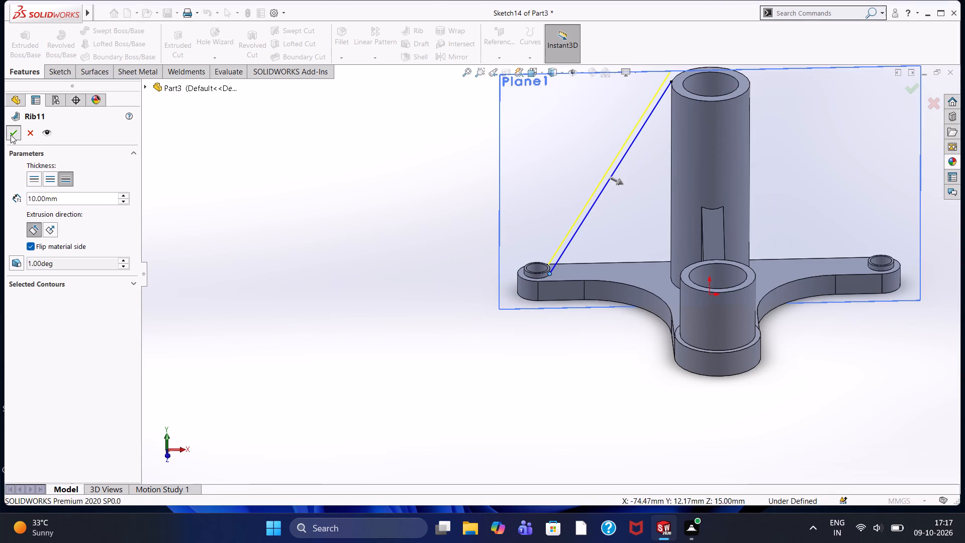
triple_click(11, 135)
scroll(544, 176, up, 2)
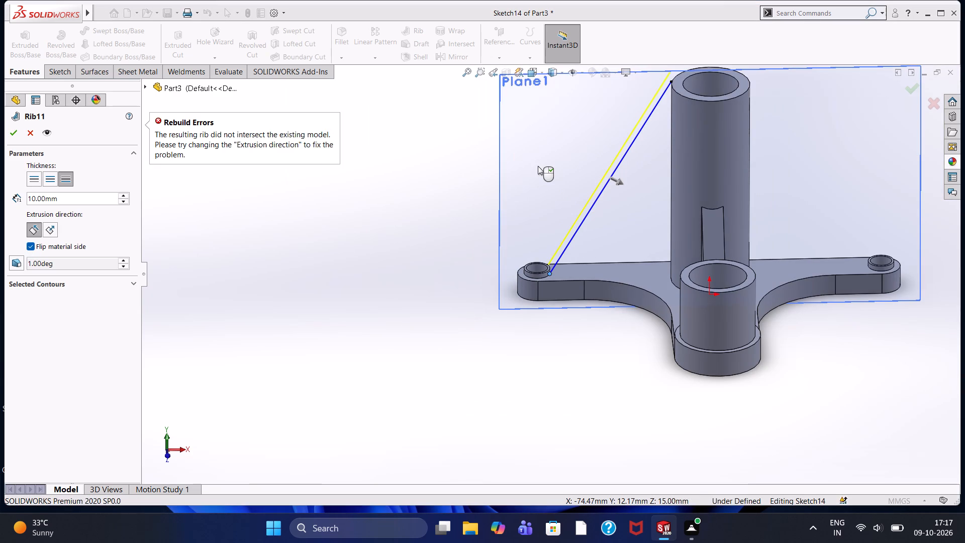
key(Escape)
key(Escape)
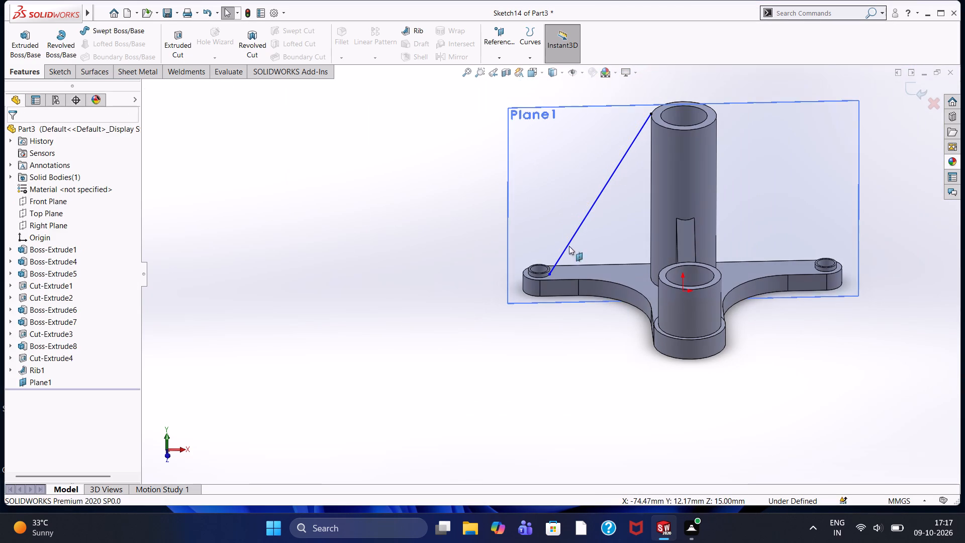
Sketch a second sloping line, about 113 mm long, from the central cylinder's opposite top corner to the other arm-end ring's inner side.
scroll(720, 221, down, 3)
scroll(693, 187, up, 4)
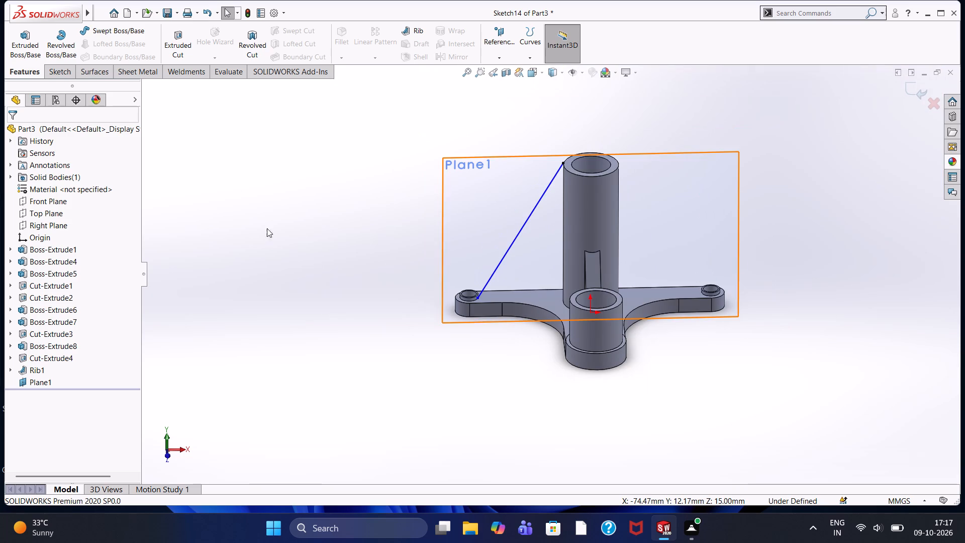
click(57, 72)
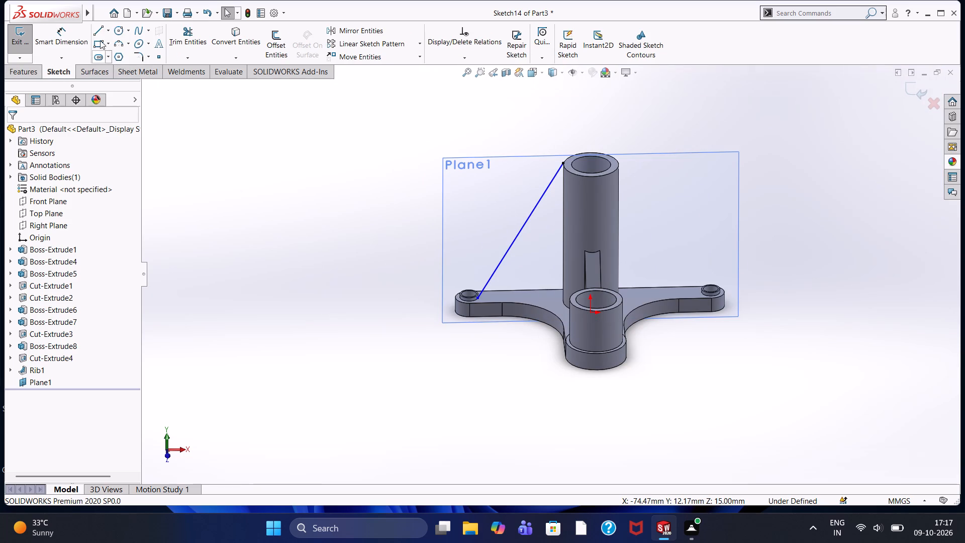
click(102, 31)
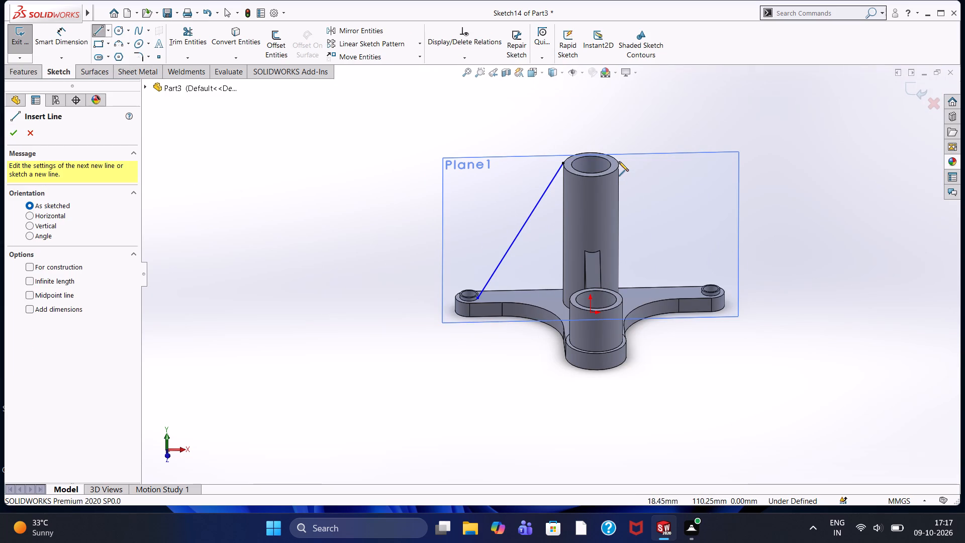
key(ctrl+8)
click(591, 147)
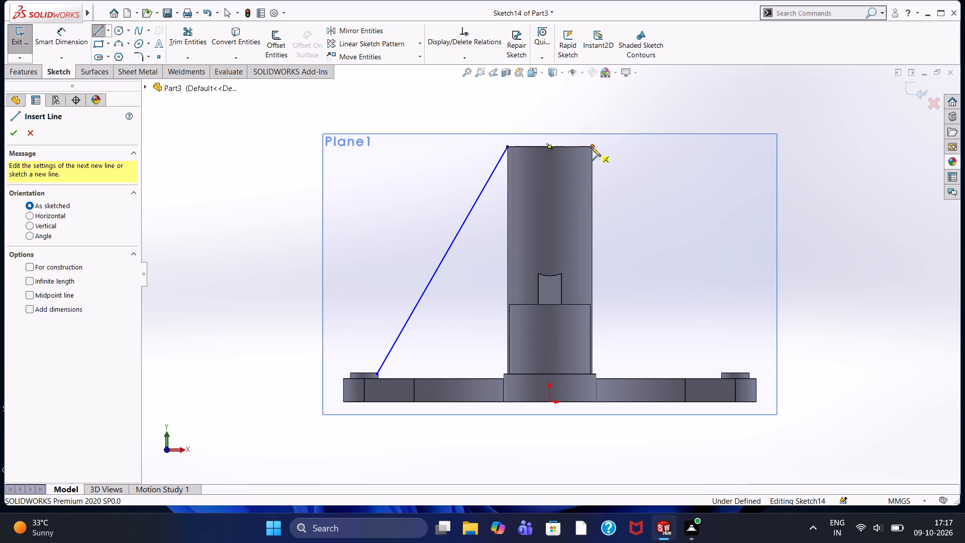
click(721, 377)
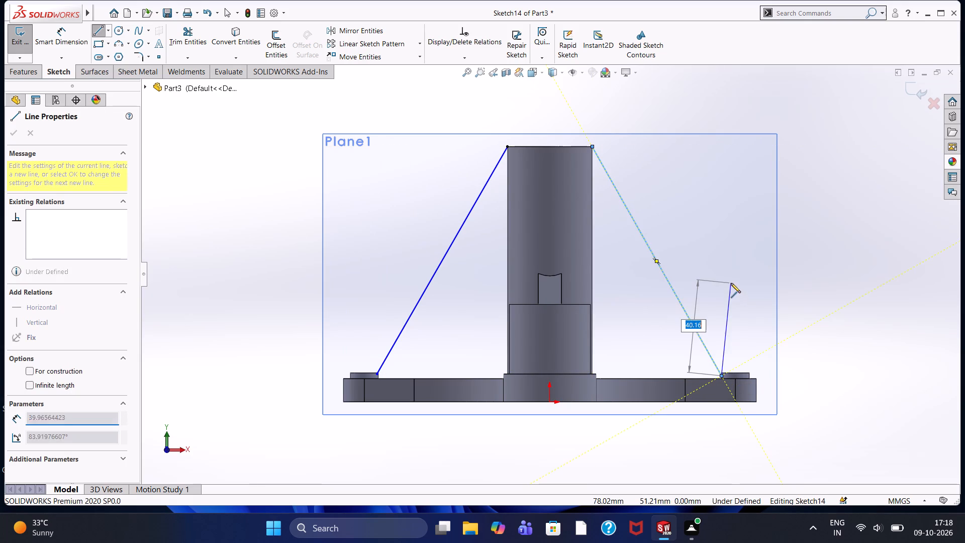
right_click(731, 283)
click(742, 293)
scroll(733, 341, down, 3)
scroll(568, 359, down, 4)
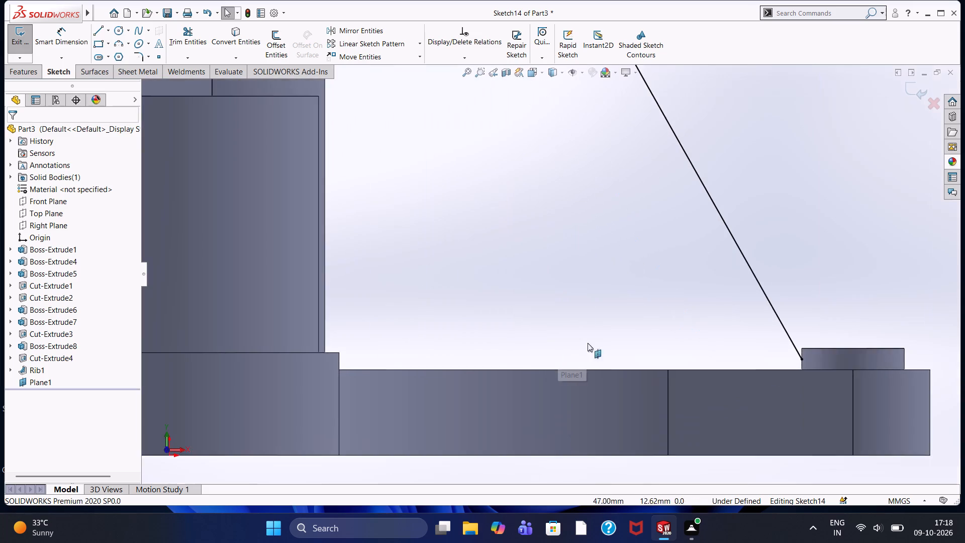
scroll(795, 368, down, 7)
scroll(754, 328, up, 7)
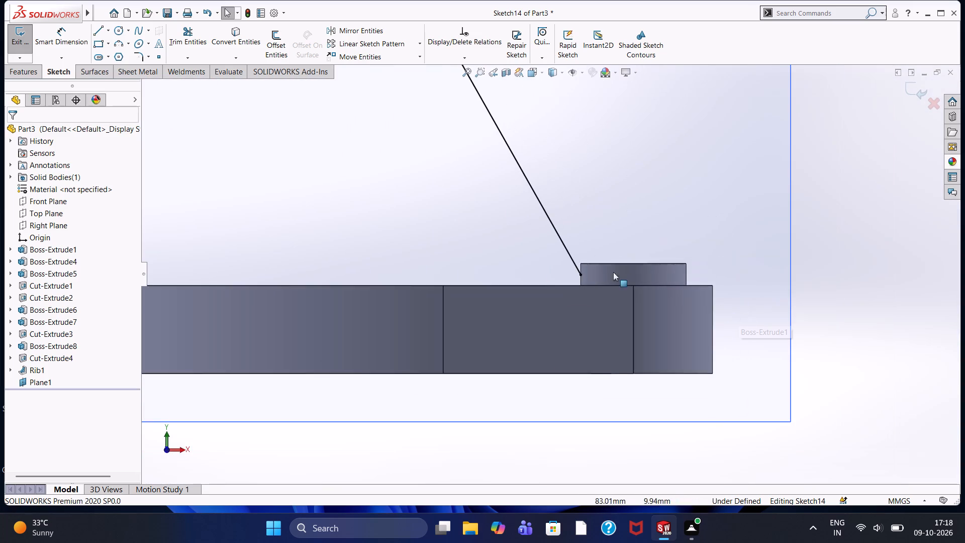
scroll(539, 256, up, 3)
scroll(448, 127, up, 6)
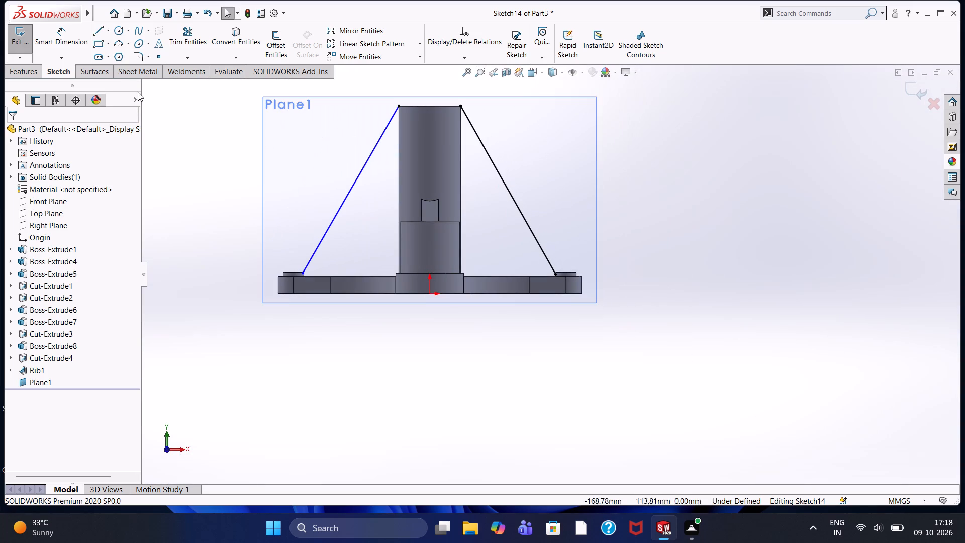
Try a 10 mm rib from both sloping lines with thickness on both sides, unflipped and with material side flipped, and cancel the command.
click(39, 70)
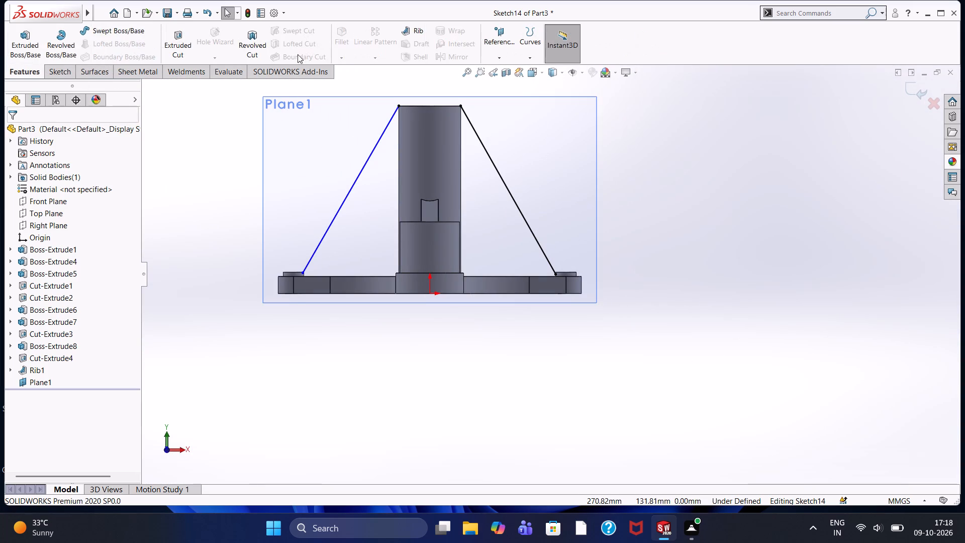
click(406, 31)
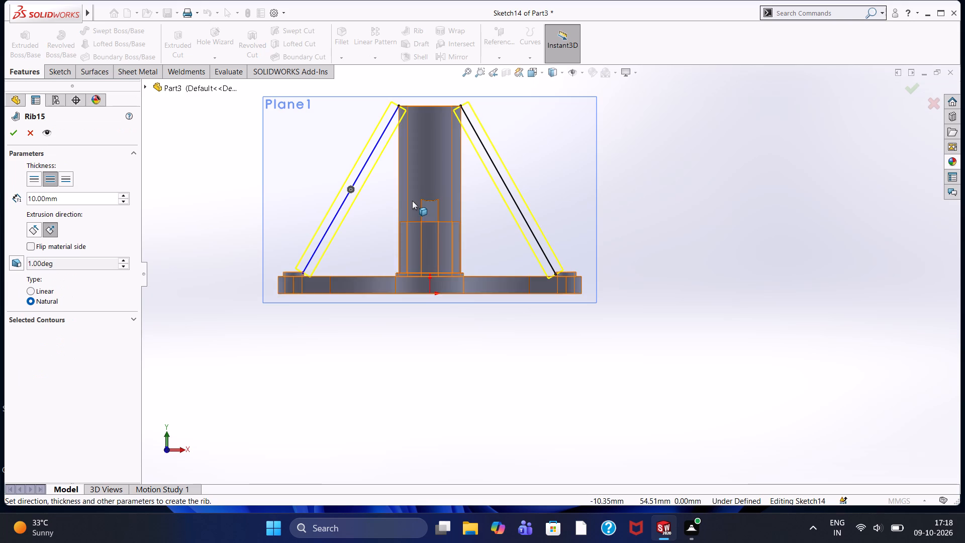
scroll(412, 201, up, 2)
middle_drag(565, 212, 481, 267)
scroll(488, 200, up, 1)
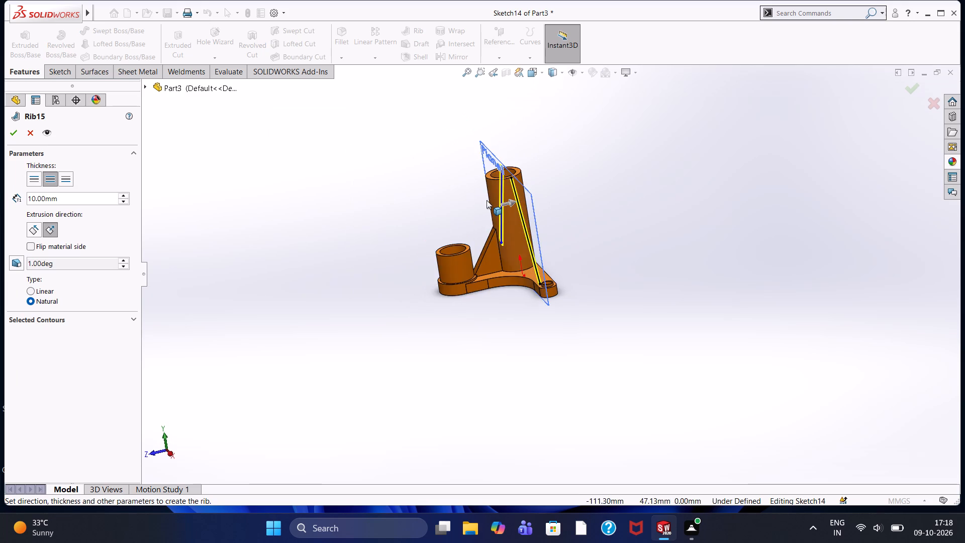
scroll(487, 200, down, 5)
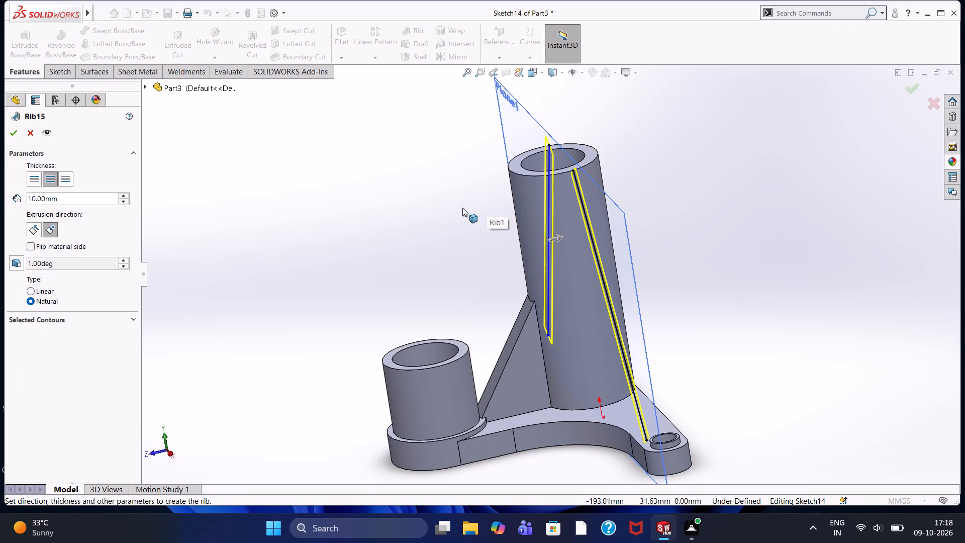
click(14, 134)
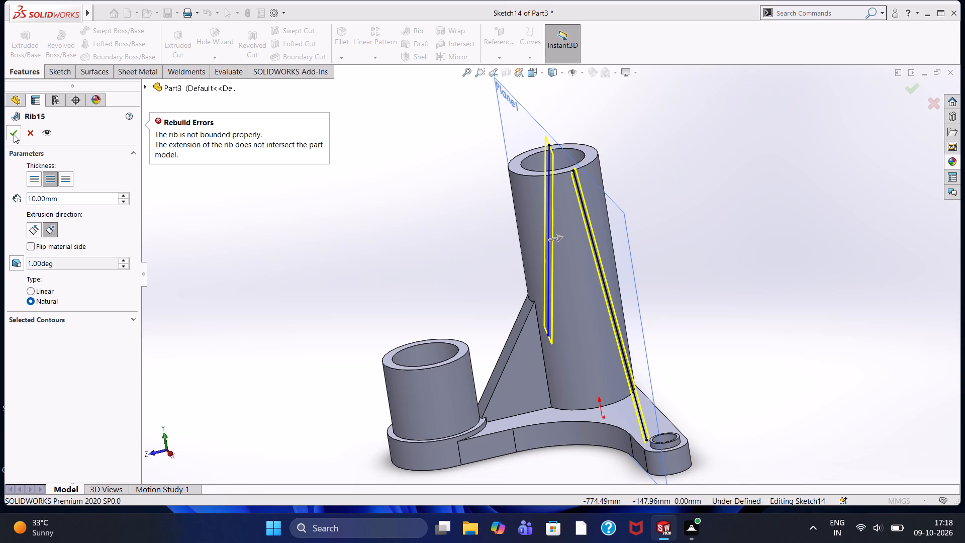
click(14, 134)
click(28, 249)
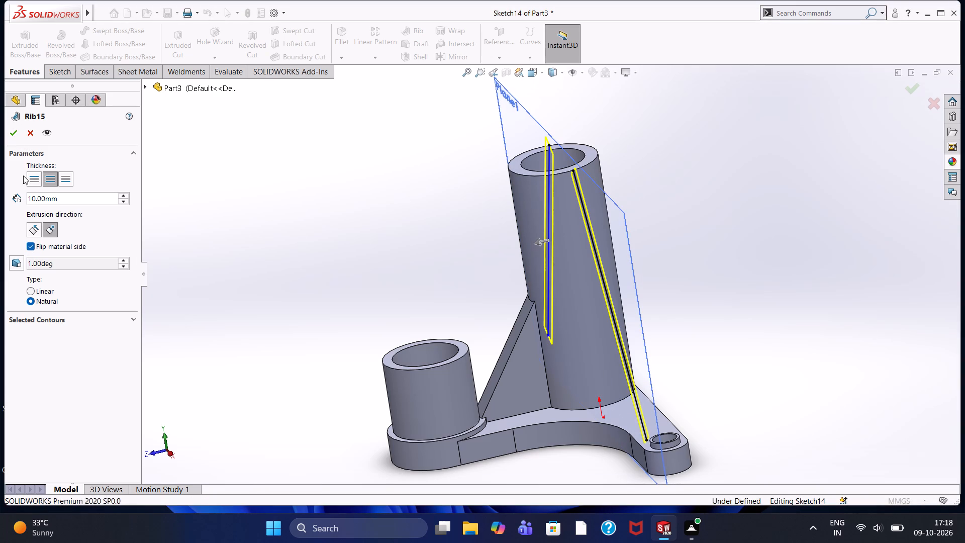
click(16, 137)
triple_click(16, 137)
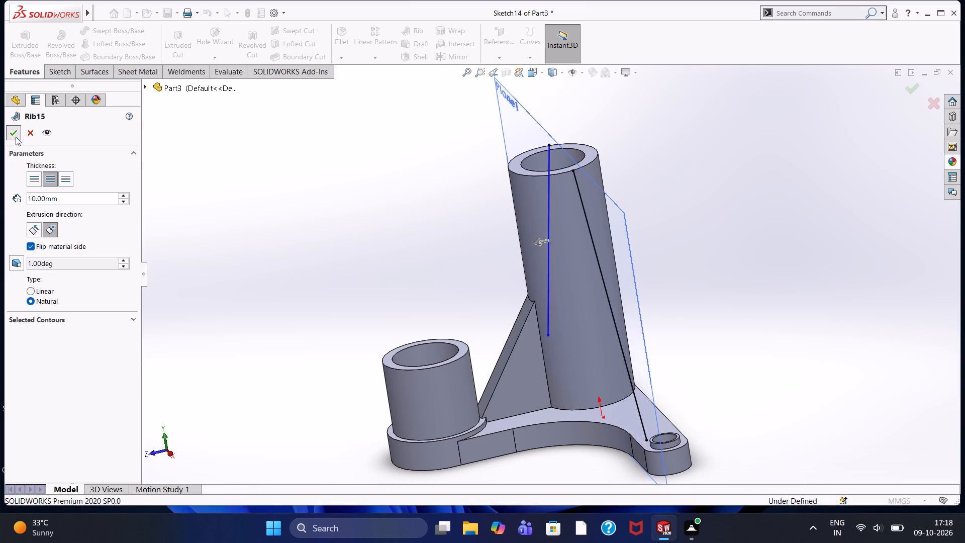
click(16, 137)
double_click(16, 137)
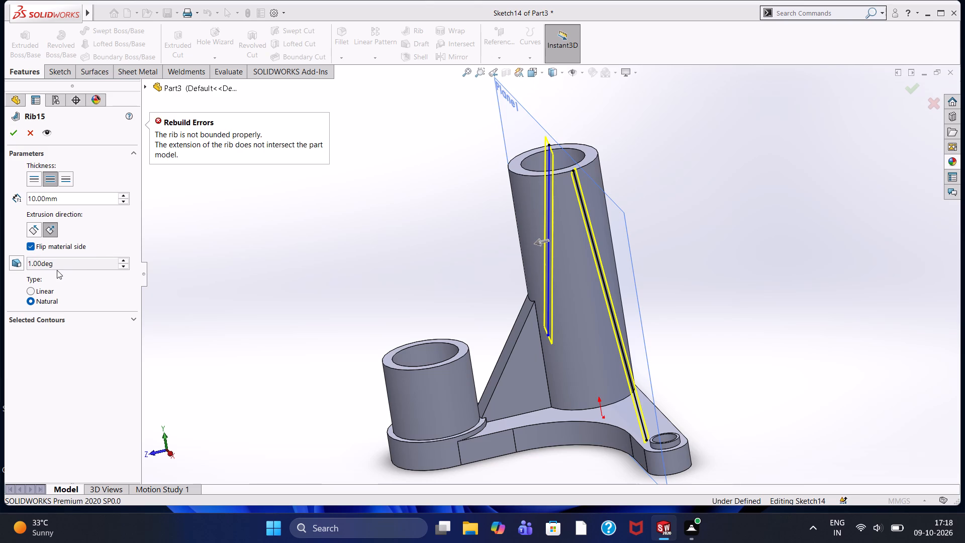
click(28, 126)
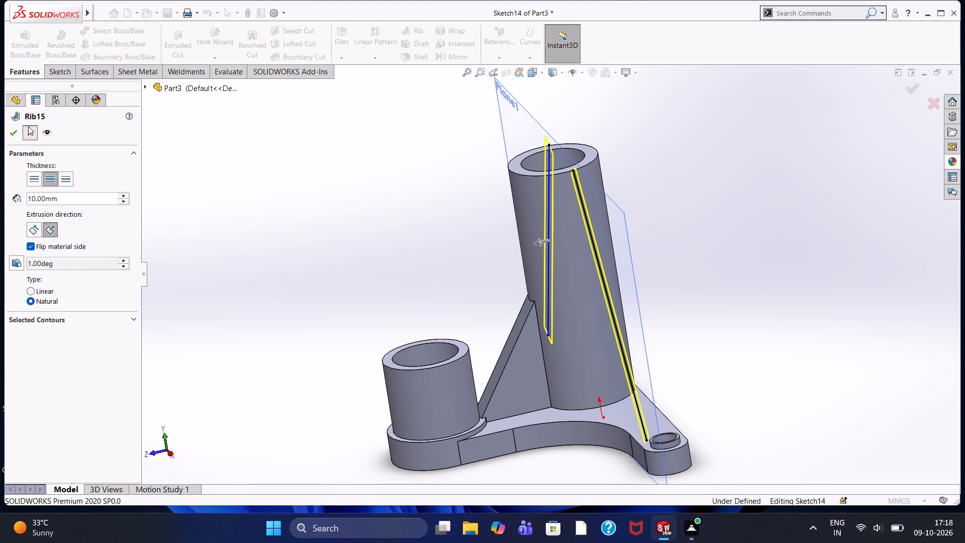
Delete the first sloping line, on the negative-X arm, from the sketch.
middle_drag(437, 237, 486, 294)
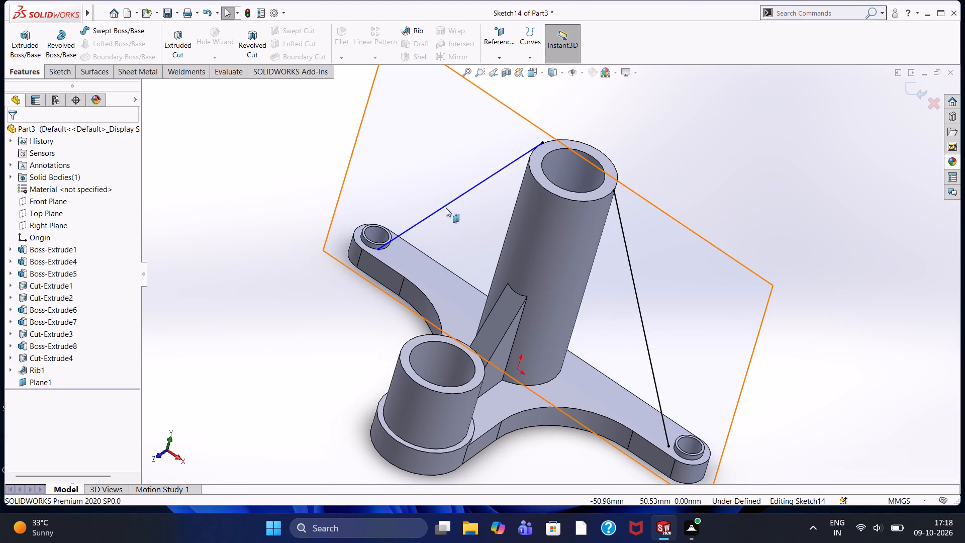
click(448, 203)
key(Delete)
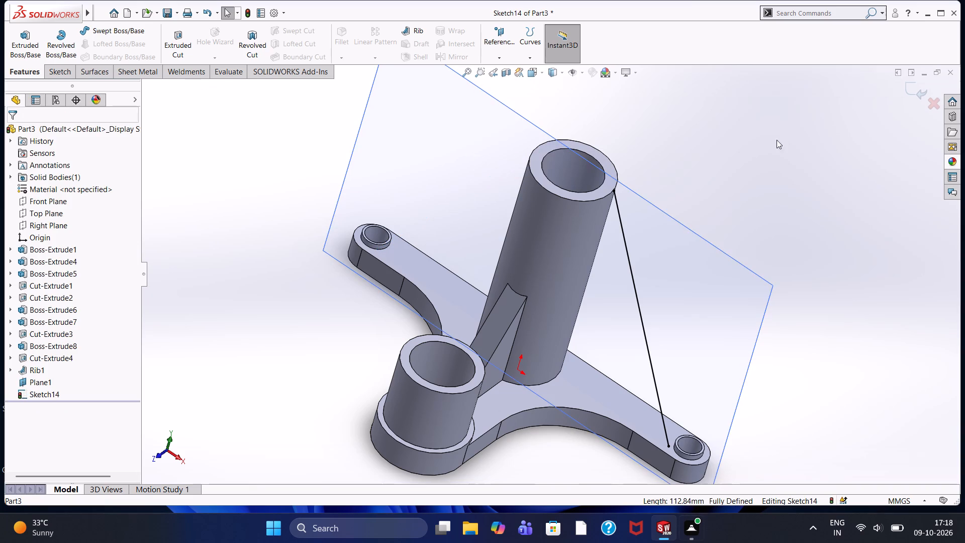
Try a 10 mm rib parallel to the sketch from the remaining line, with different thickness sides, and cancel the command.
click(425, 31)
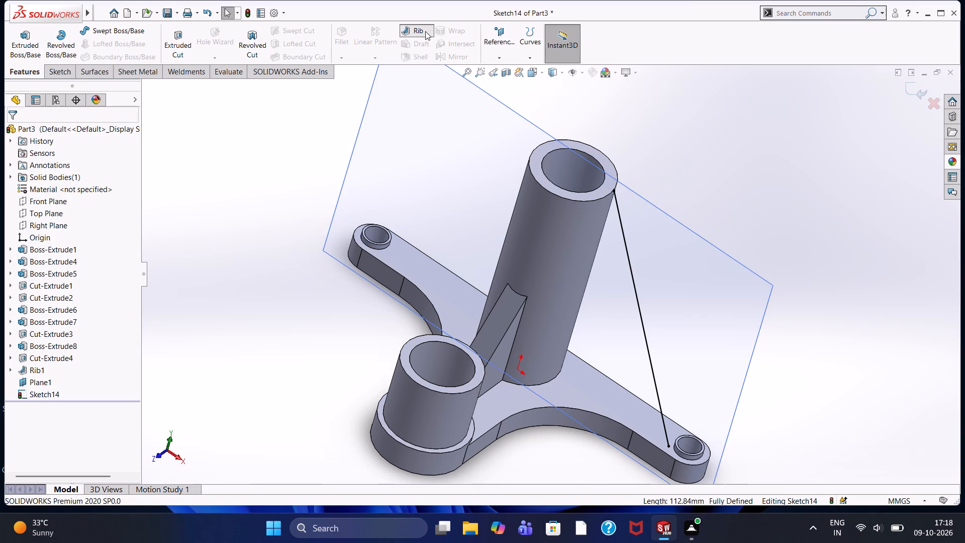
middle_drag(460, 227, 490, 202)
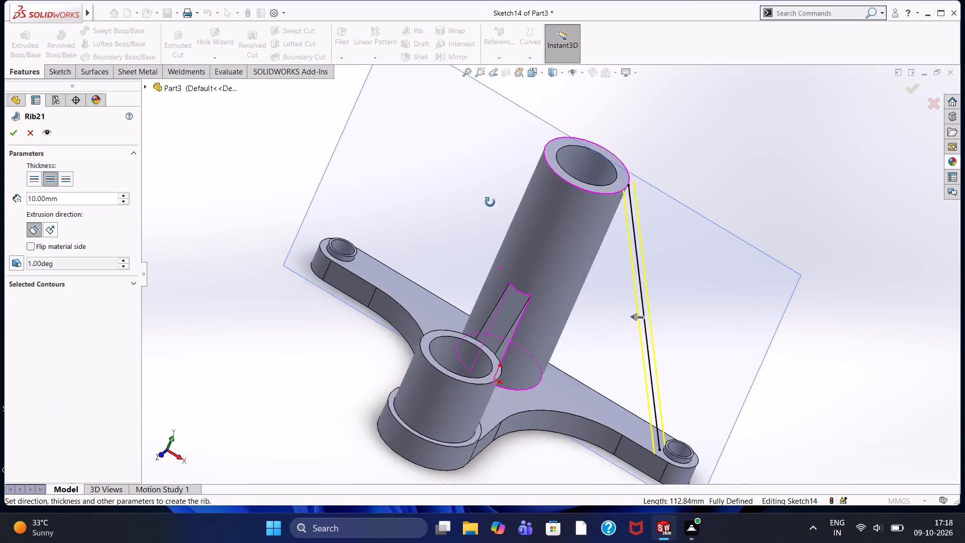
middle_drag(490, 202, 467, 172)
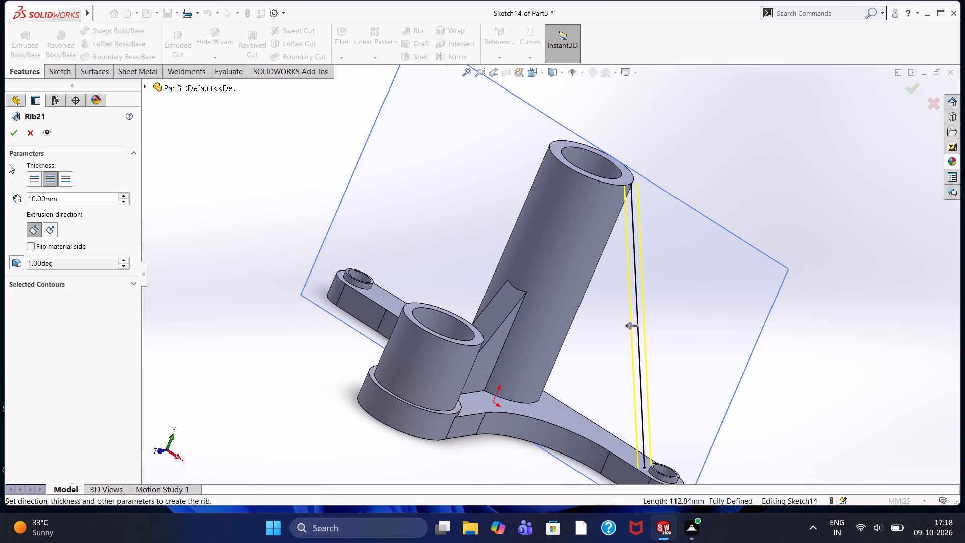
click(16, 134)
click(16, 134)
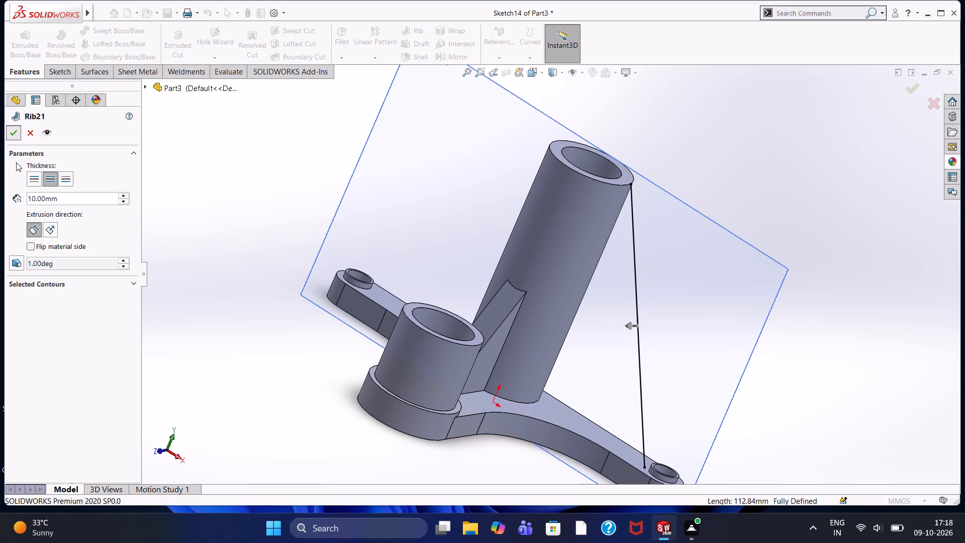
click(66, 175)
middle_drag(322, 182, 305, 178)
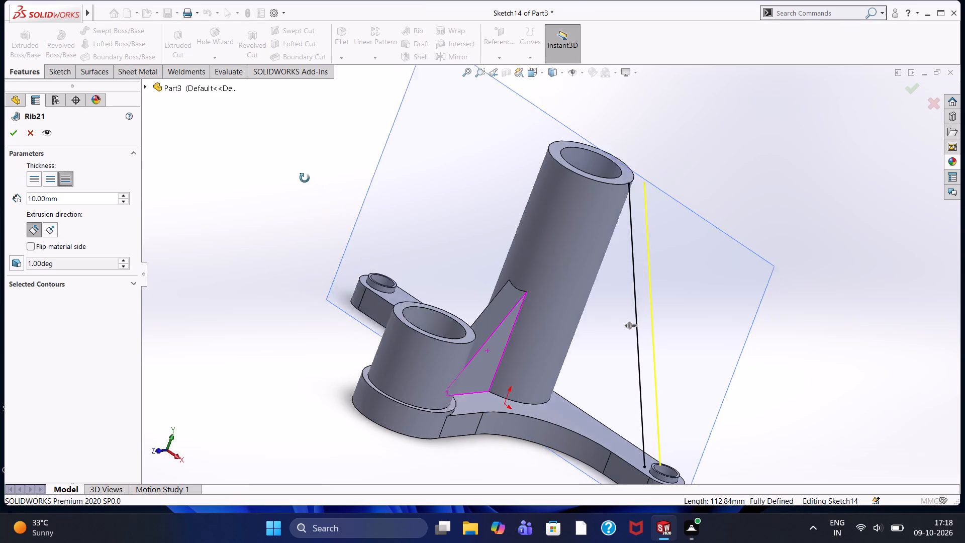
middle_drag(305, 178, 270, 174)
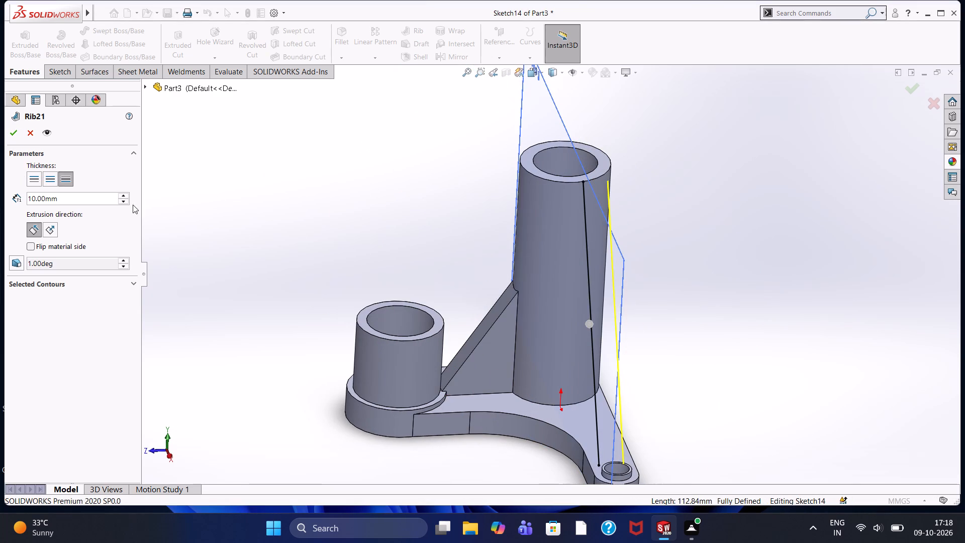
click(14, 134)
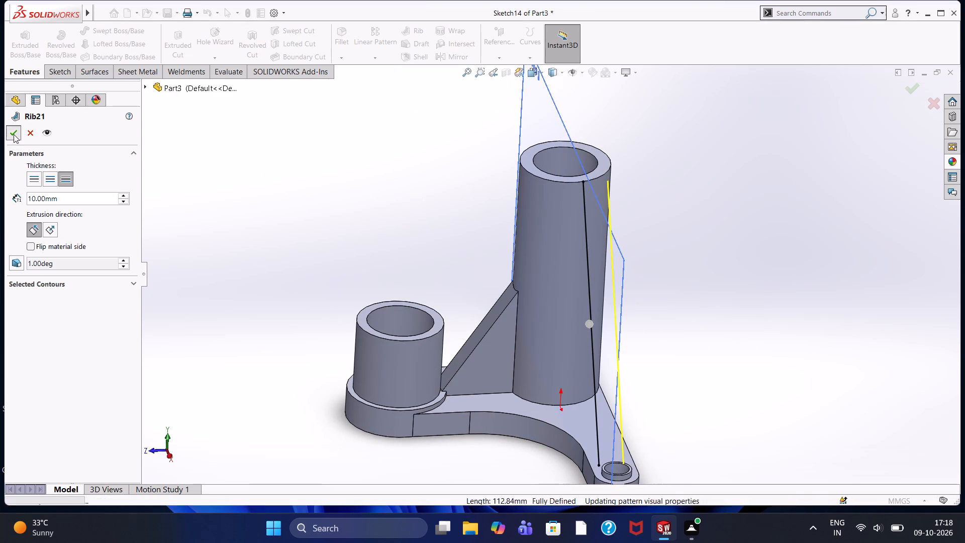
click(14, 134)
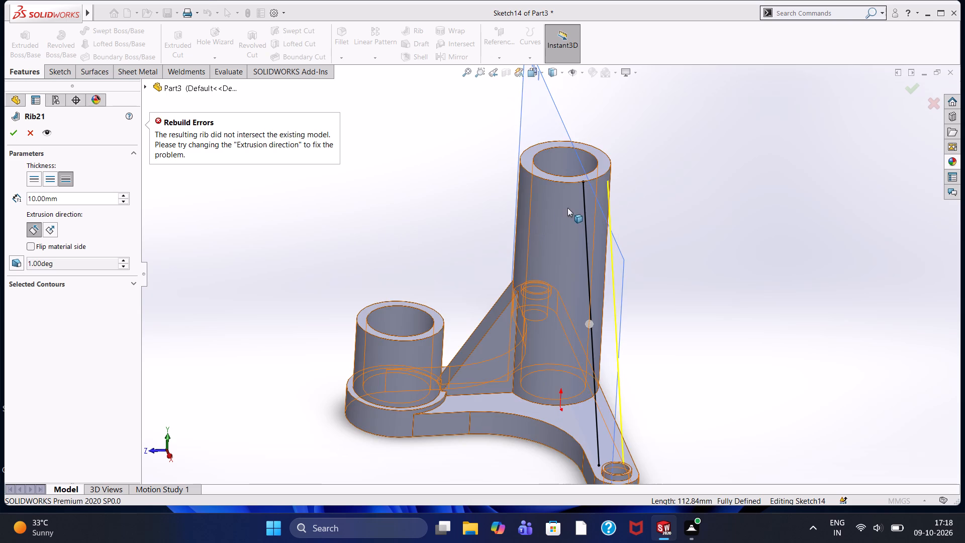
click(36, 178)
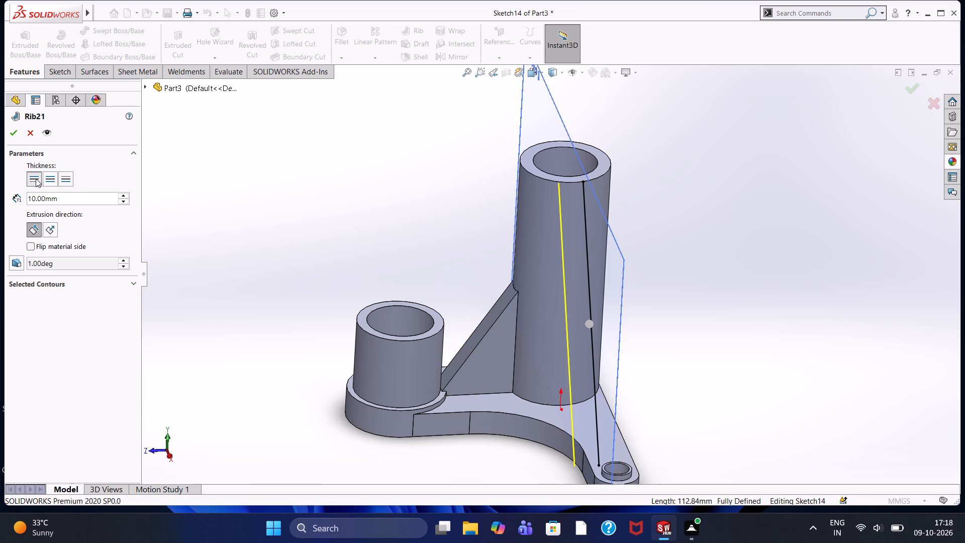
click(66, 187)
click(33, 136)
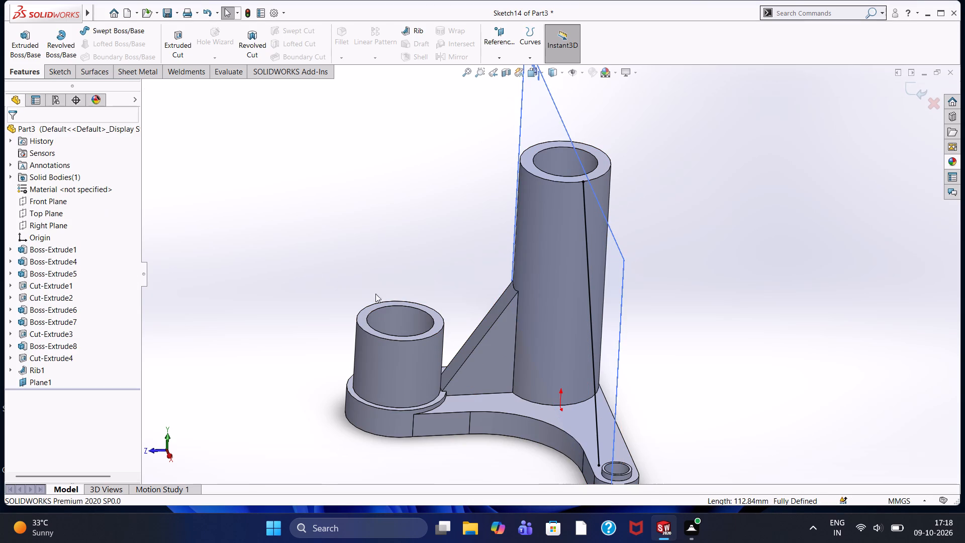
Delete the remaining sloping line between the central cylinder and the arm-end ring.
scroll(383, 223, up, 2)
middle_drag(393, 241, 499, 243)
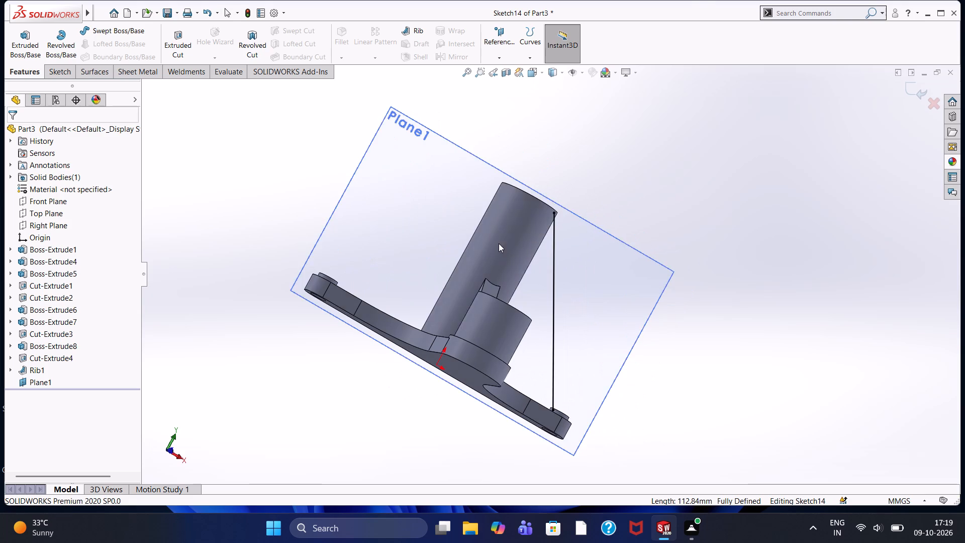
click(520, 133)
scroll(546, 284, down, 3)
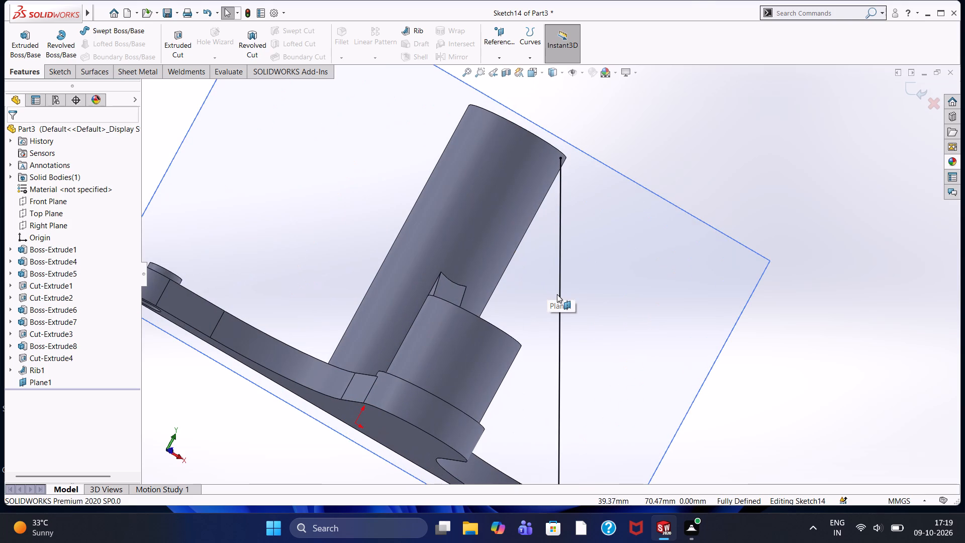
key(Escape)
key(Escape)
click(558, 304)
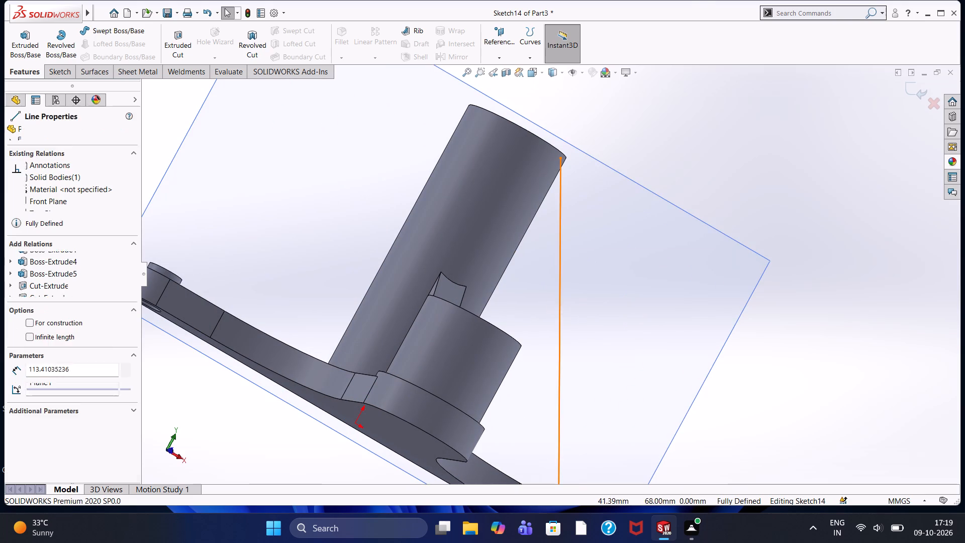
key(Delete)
Hide Plane1 so that only the solid part is displayed.
scroll(558, 304, up, 5)
middle_drag(334, 170, 325, 171)
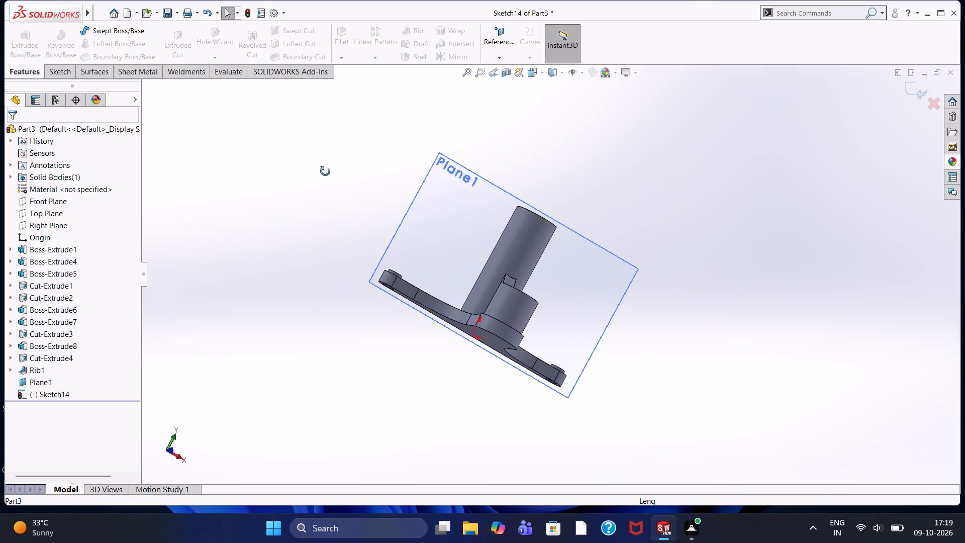
middle_drag(325, 171, 282, 187)
right_click(479, 217)
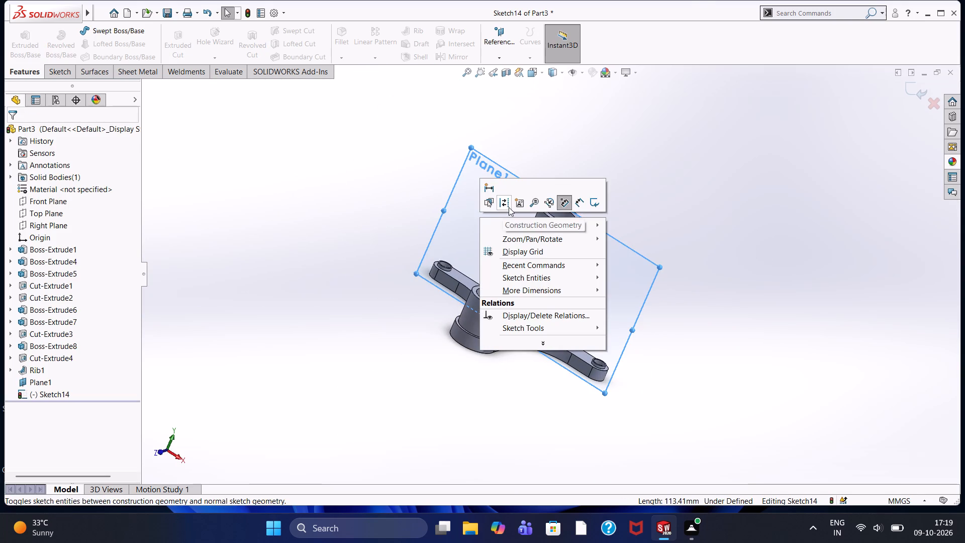
click(453, 201)
click(455, 201)
click(485, 198)
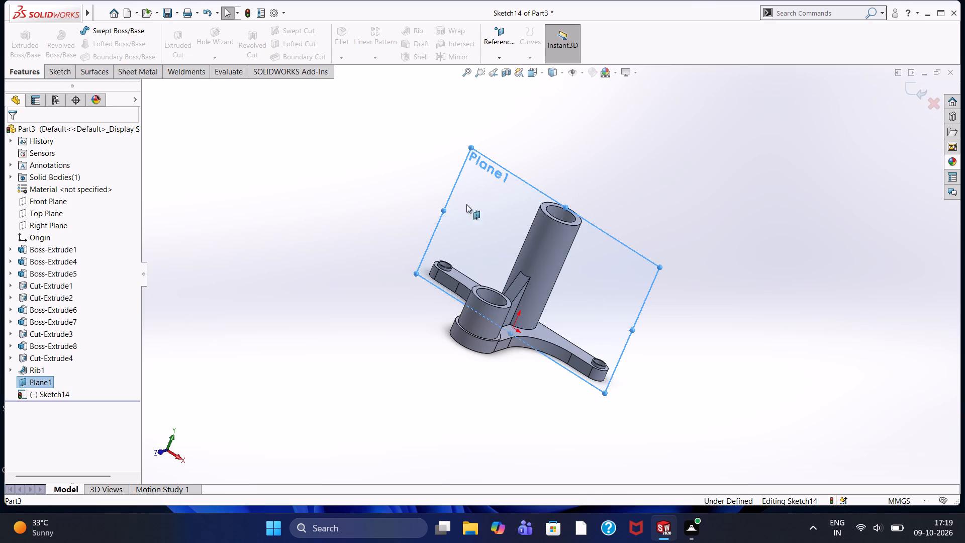
right_click(31, 380)
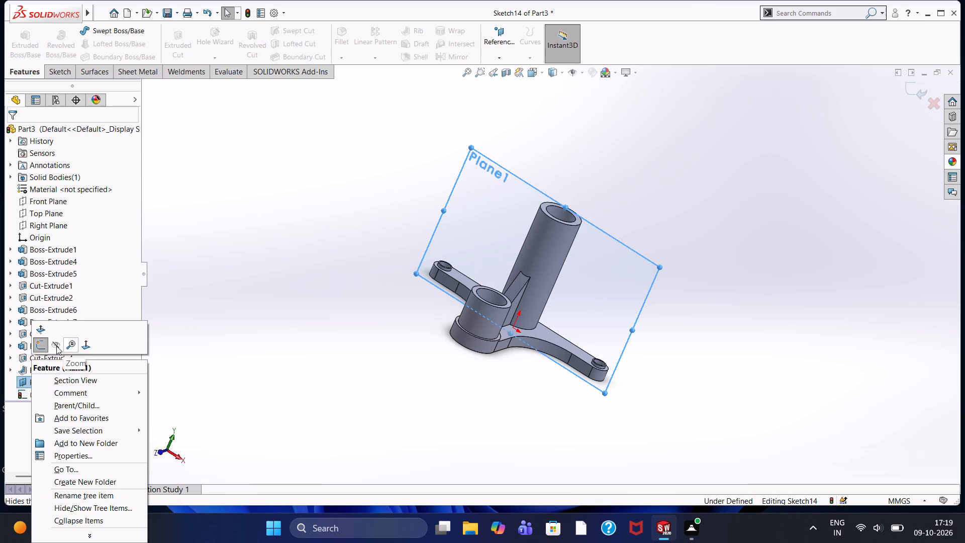
click(56, 346)
click(332, 370)
Exit the emptied sketch on Plane1 after inspecting the model from several sides.
middle_drag(334, 353, 330, 341)
scroll(332, 349, up, 2)
scroll(329, 340, down, 1)
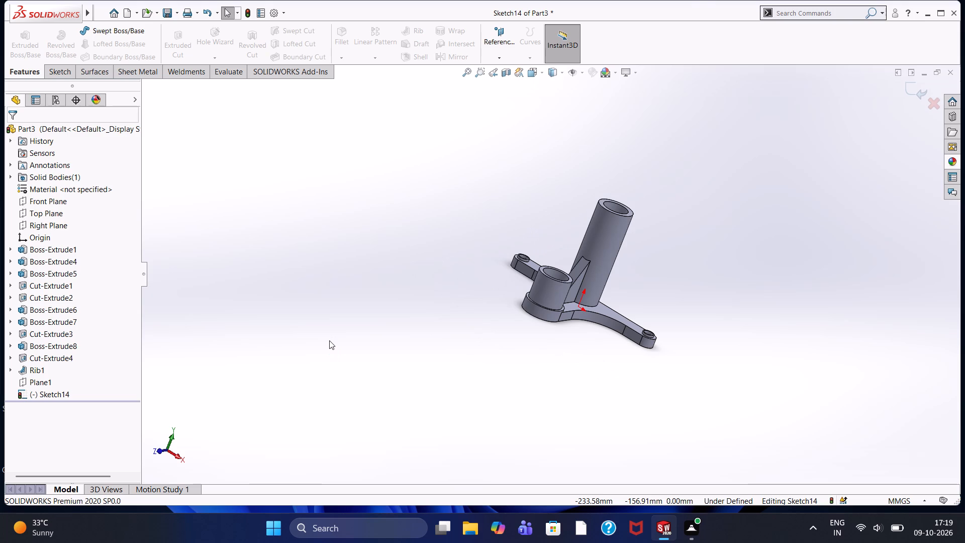
scroll(324, 332, up, 2)
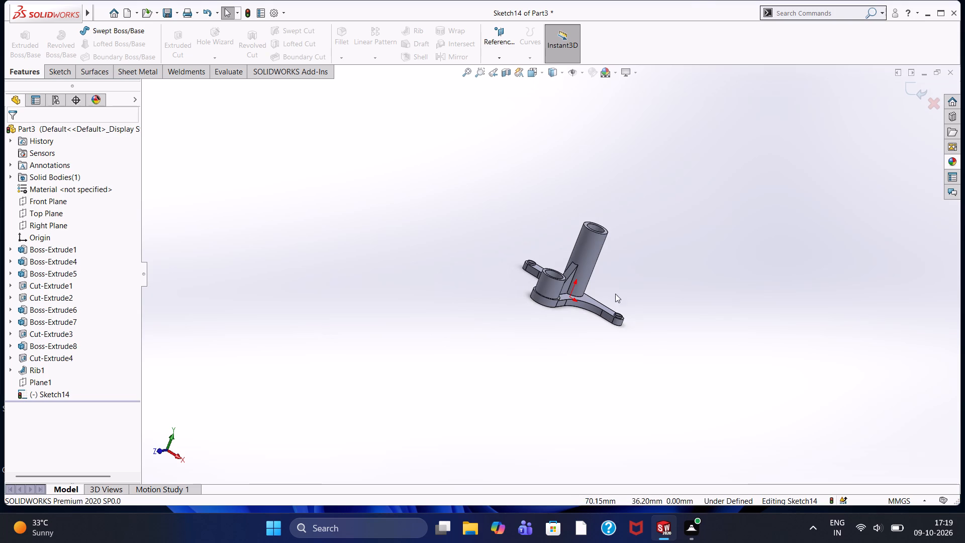
scroll(613, 282, down, 5)
scroll(578, 247, up, 1)
middle_drag(621, 260, 571, 230)
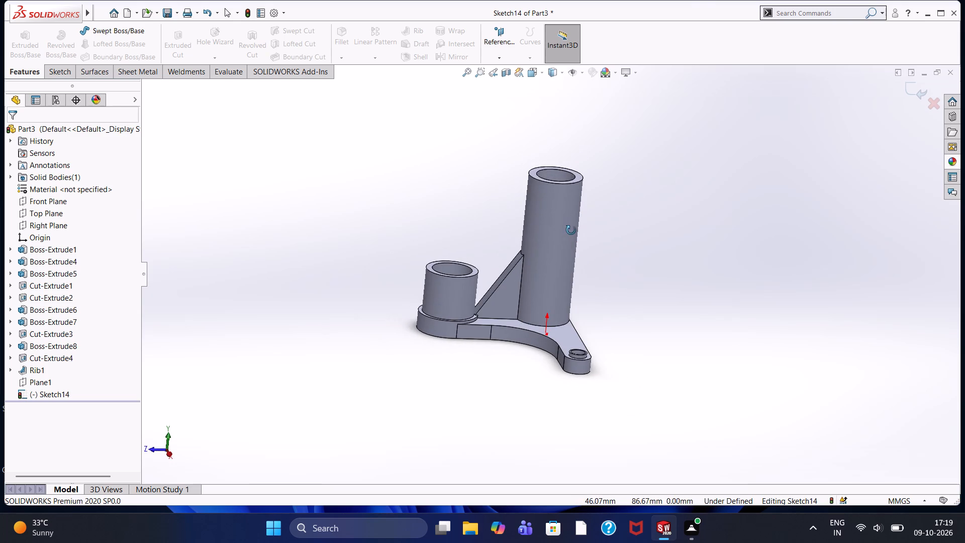
middle_drag(571, 230, 577, 249)
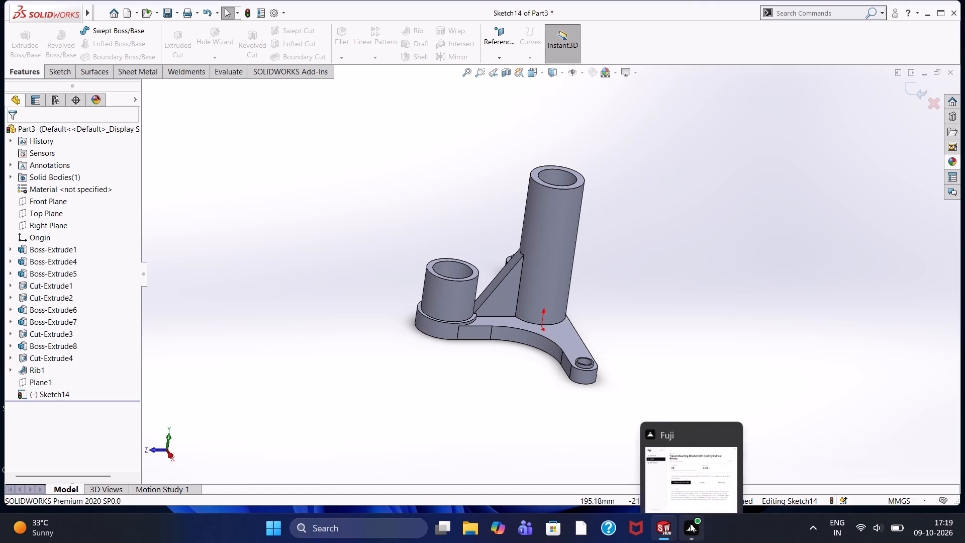
scroll(539, 274, down, 2)
scroll(459, 209, up, 2)
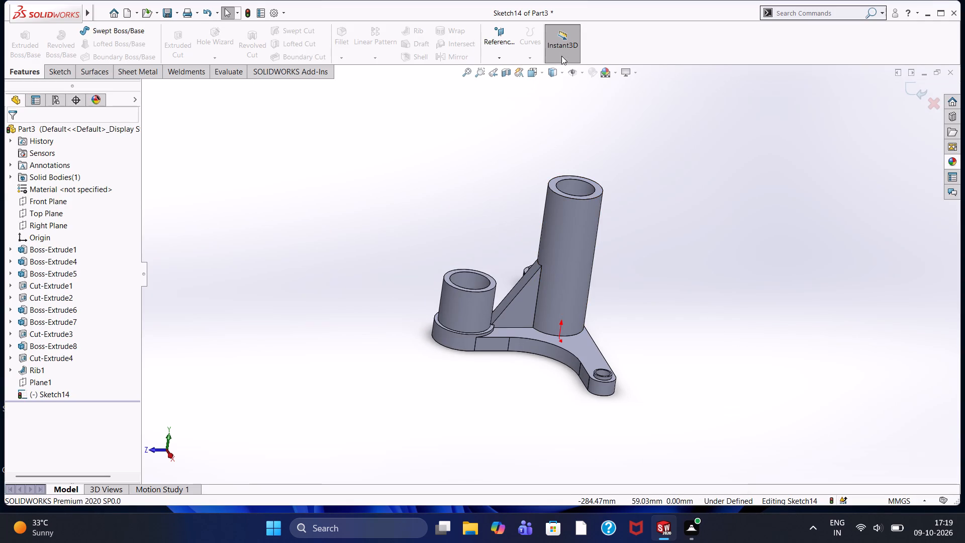
click(921, 87)
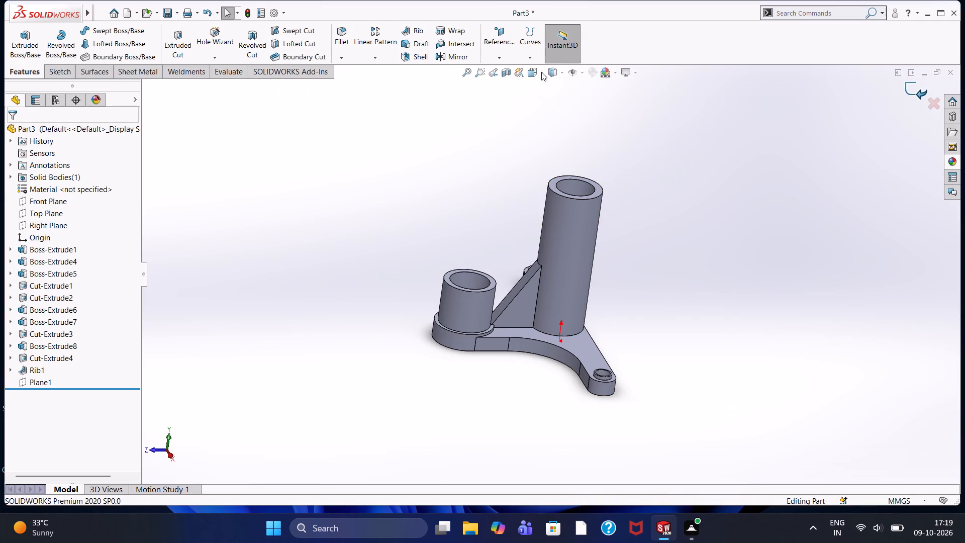
Apply a bright green colour from the standard palette to the whole part and close the appearance library.
click(587, 70)
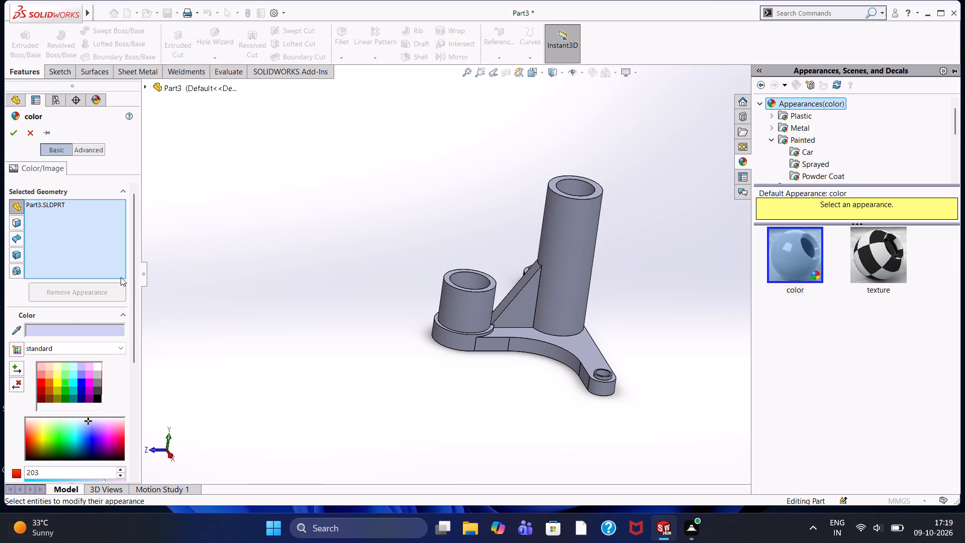
click(64, 389)
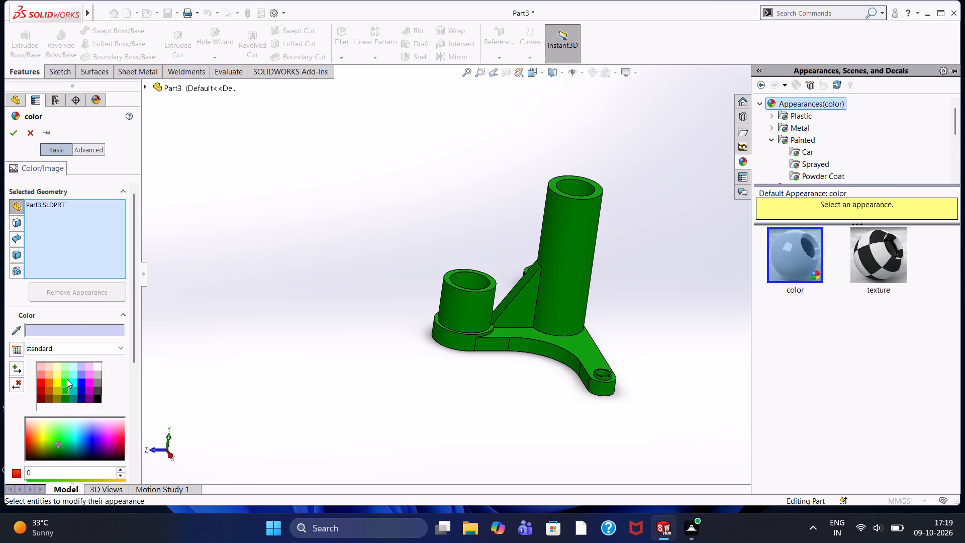
click(67, 377)
click(62, 382)
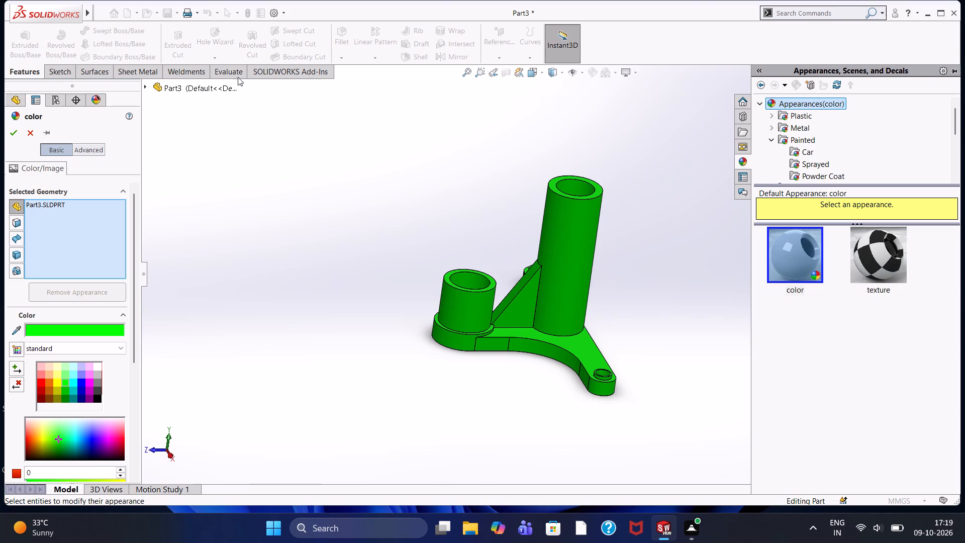
click(14, 133)
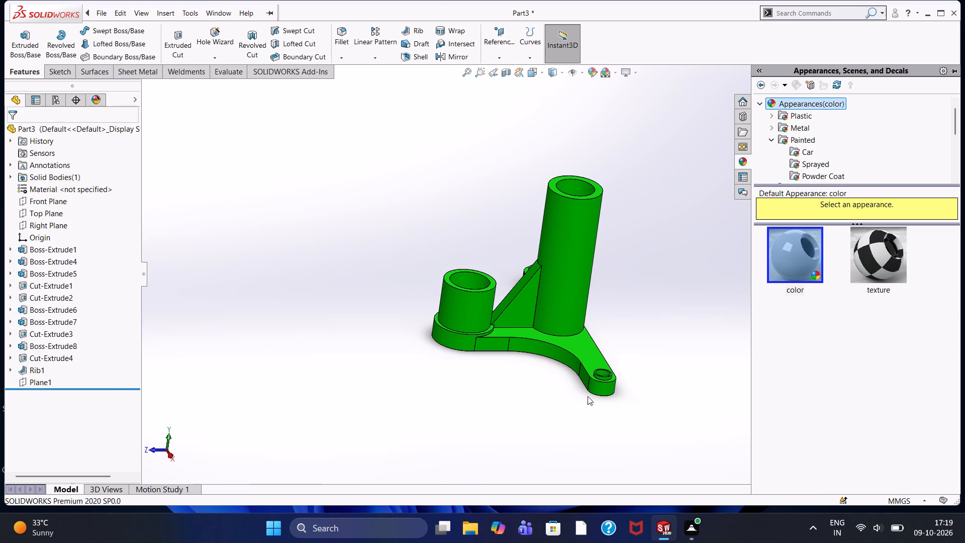
scroll(551, 324, down, 4)
scroll(535, 304, up, 3)
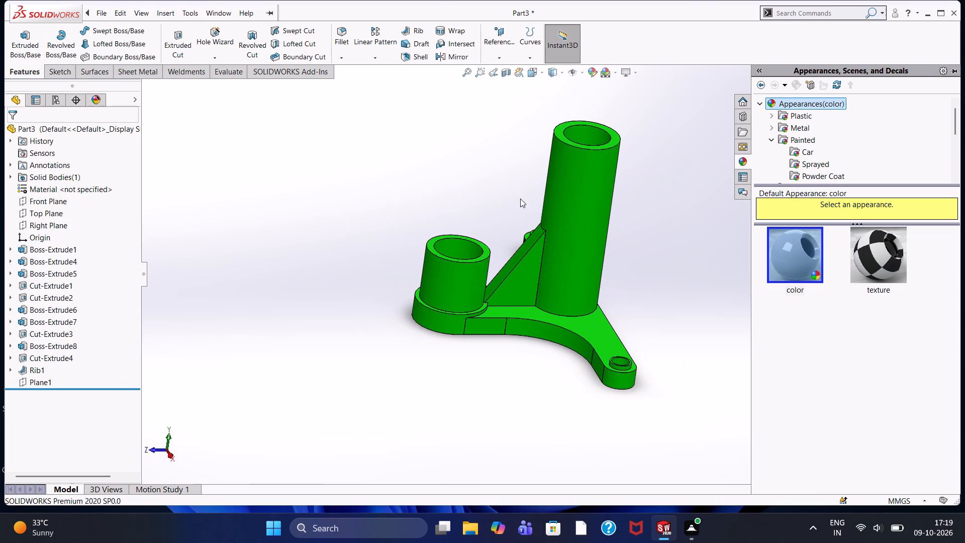
scroll(520, 199, down, 1)
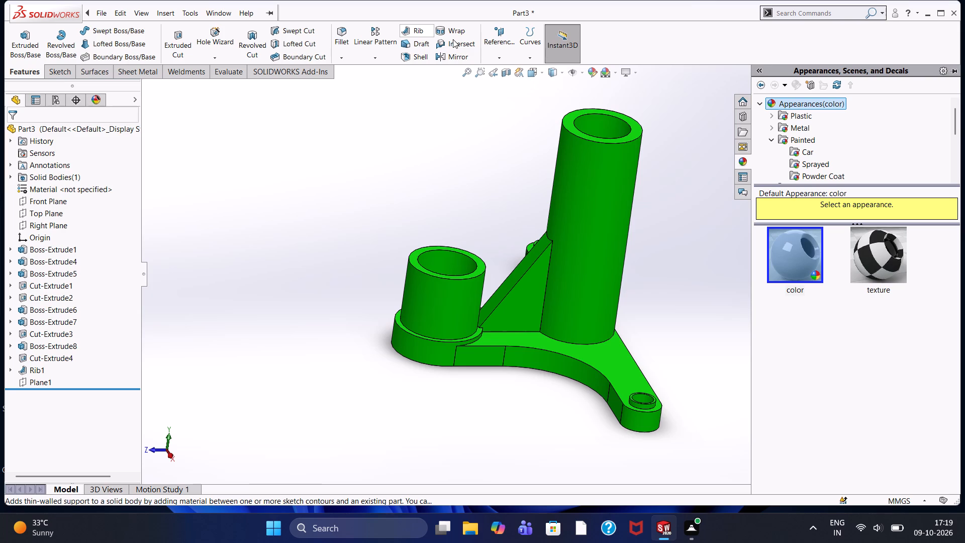
click(478, 142)
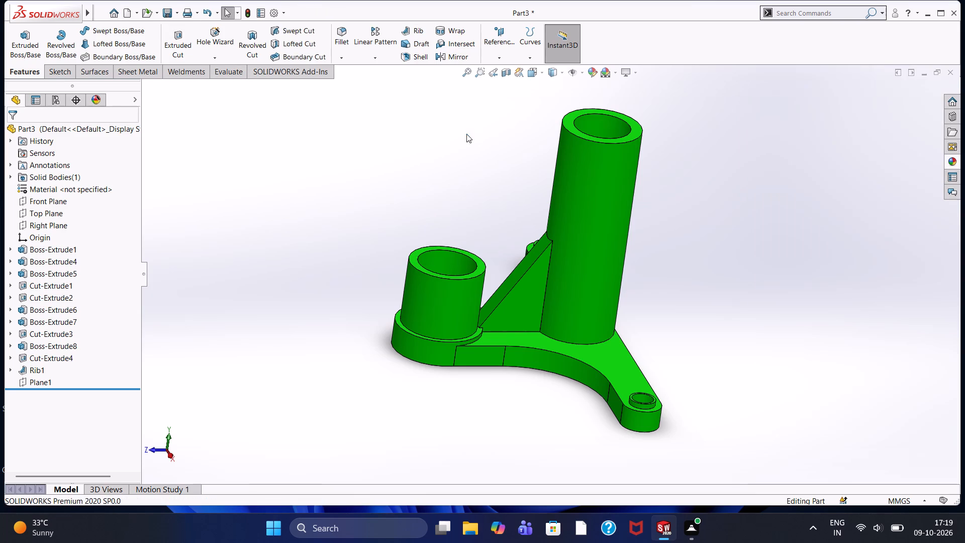
Fillet the upper outer edge of the T-shaped plate with a 0.5 mm radius and tangent propagation.
click(348, 32)
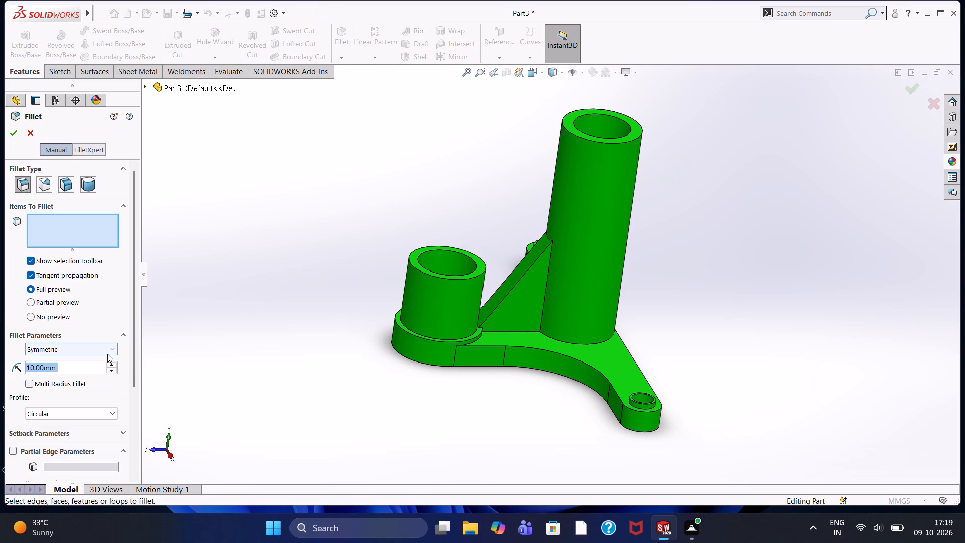
text(.5)
key(Return)
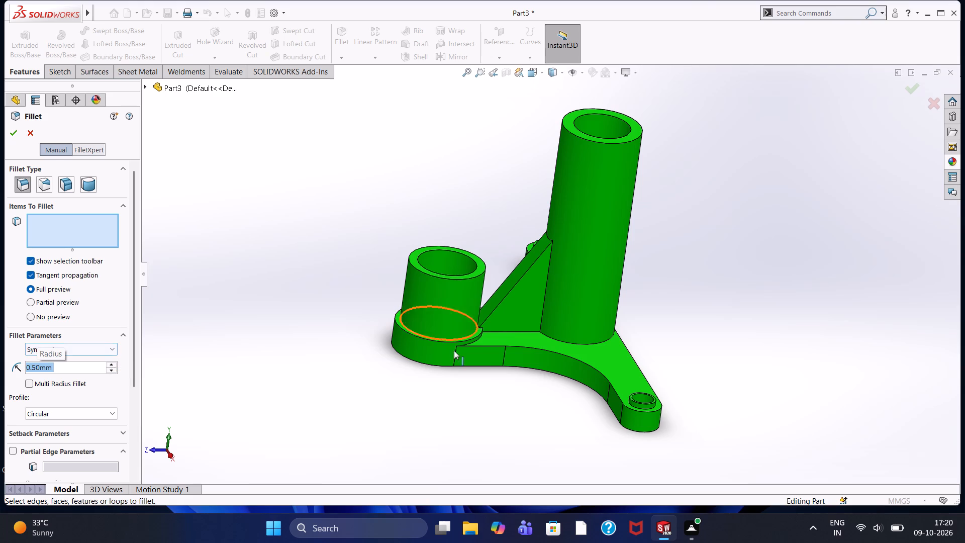
click(527, 348)
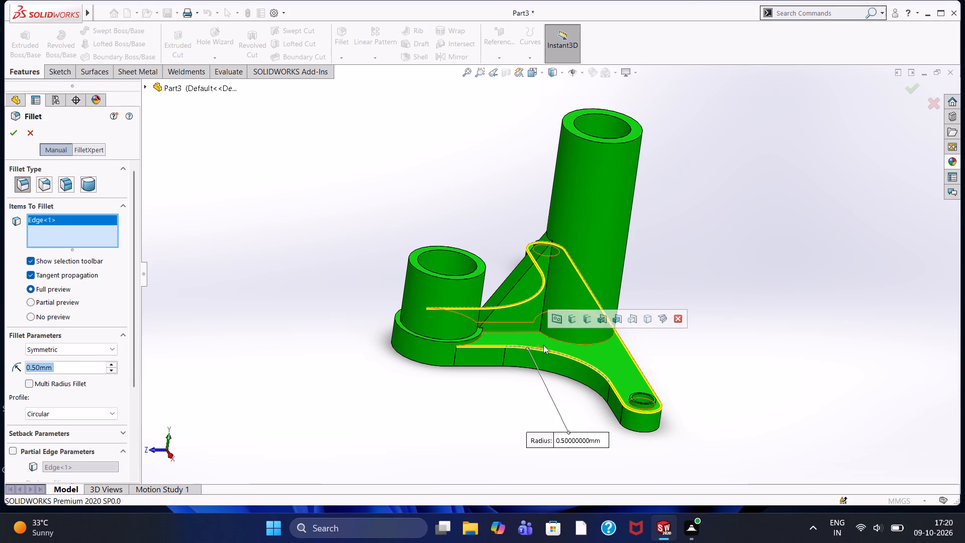
scroll(543, 345, down, 5)
scroll(112, 295, up, 4)
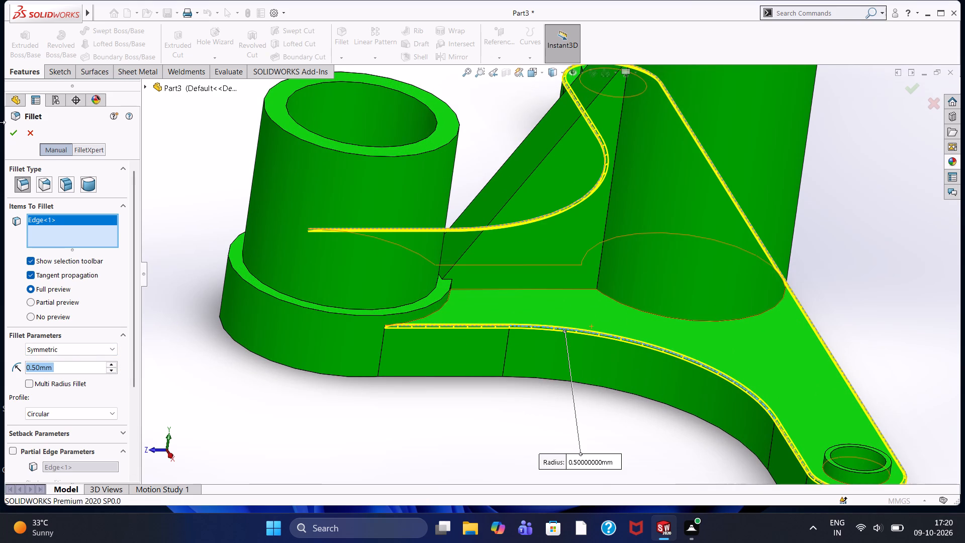
click(16, 133)
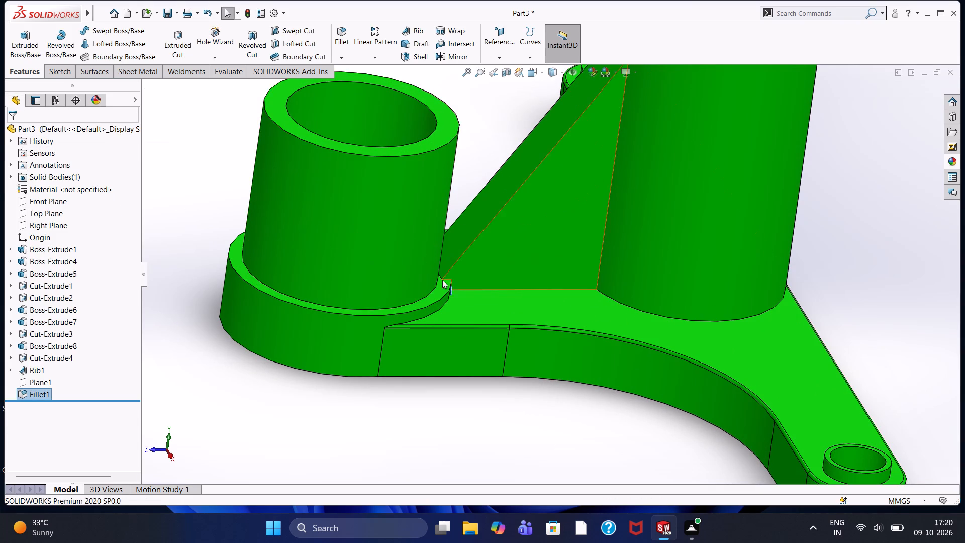
Fillet the upper outer edge of the raised round base under the stem-end cylinder with a 0.5 mm radius.
scroll(440, 281, up, 2)
scroll(398, 304, down, 4)
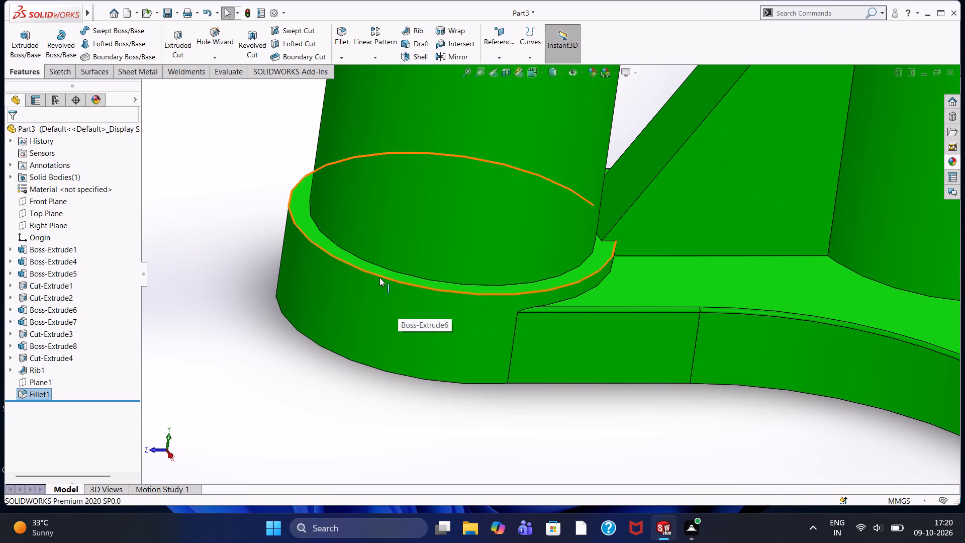
click(379, 278)
click(203, 212)
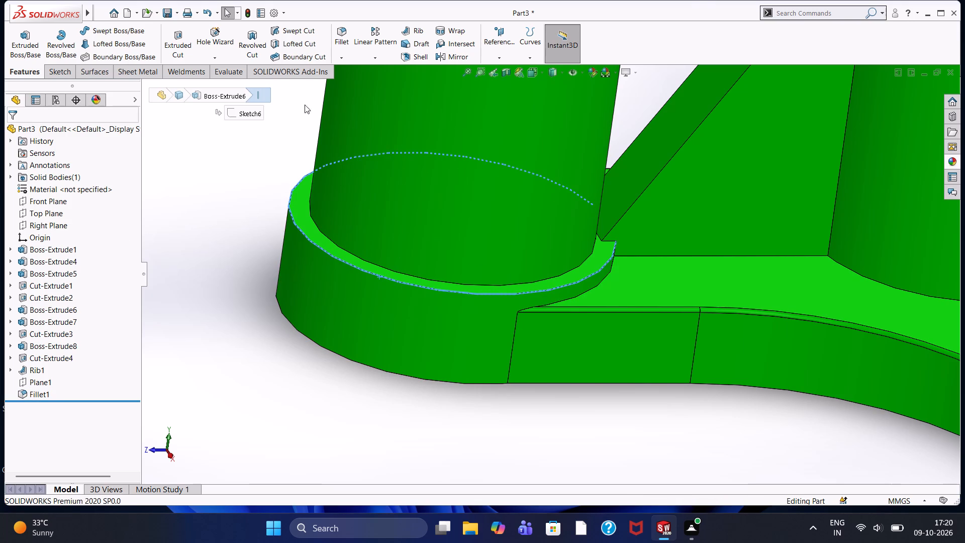
click(348, 30)
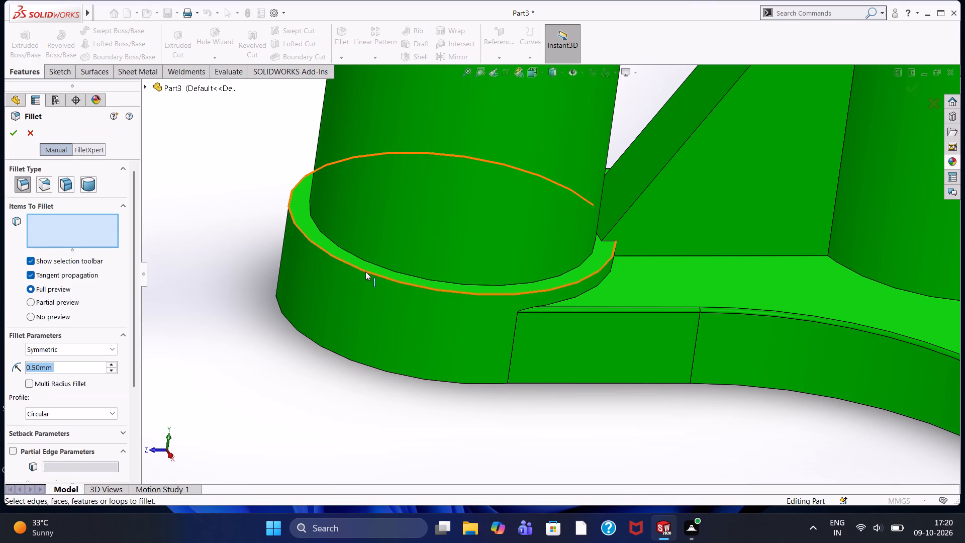
click(365, 271)
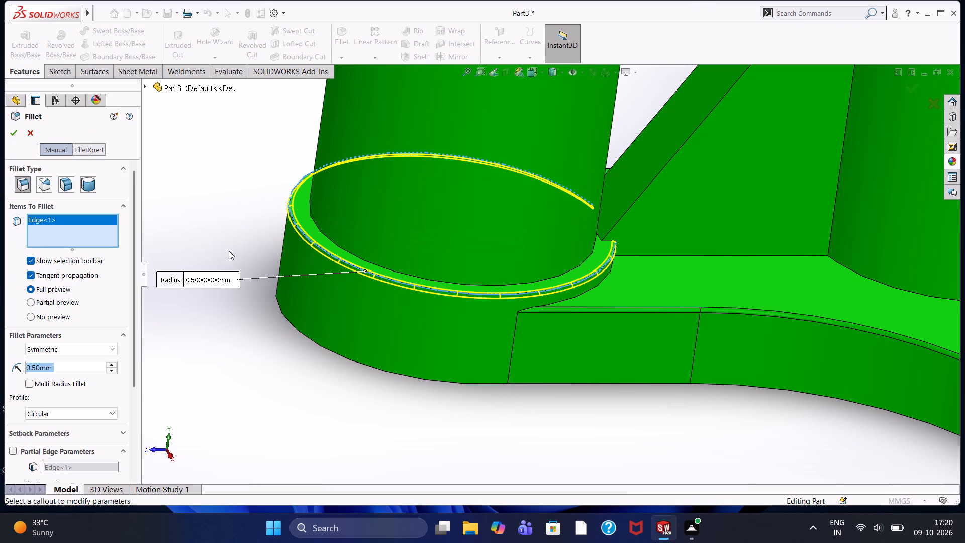
click(11, 135)
Fillet the outer top rim of the stem-end cylinder with a 0.5 mm radius.
scroll(286, 200, up, 2)
scroll(444, 158, up, 3)
scroll(504, 120, down, 3)
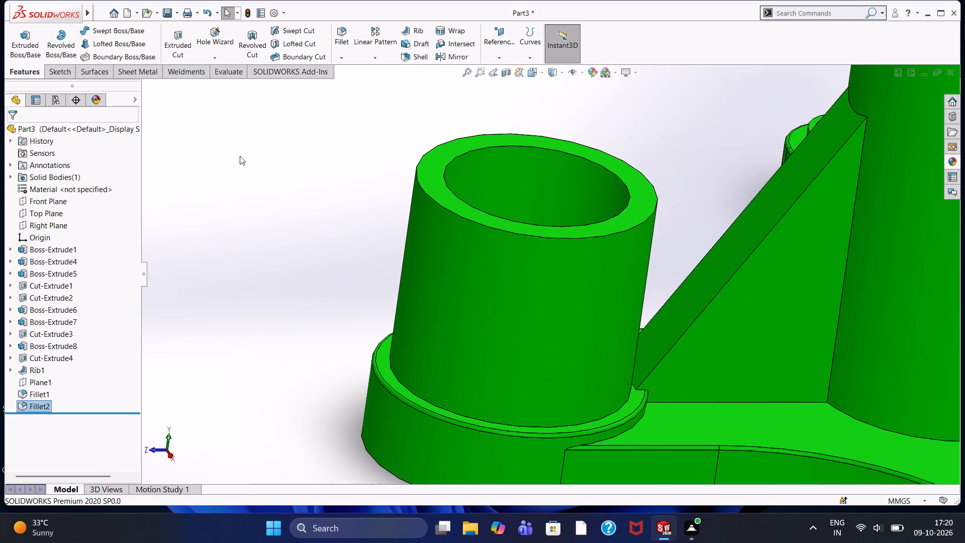
click(338, 39)
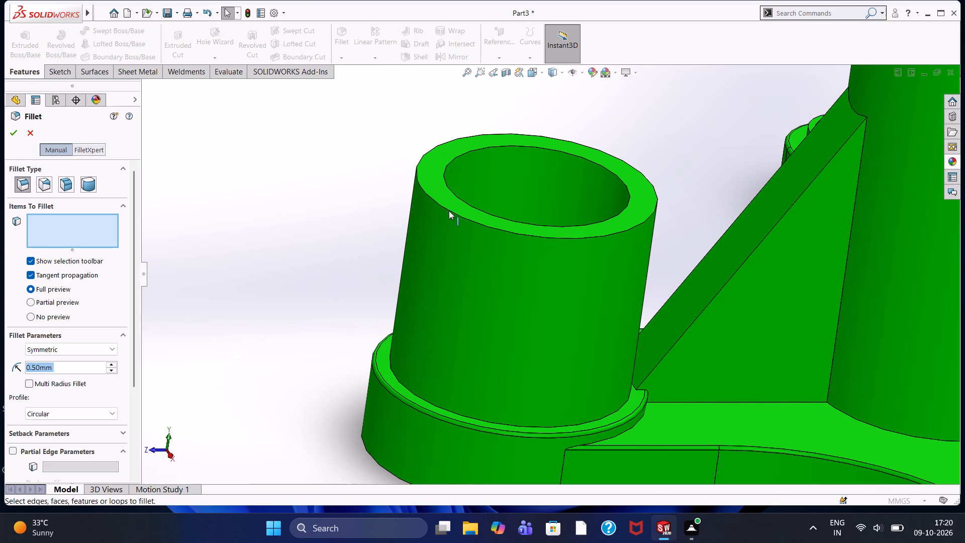
click(449, 211)
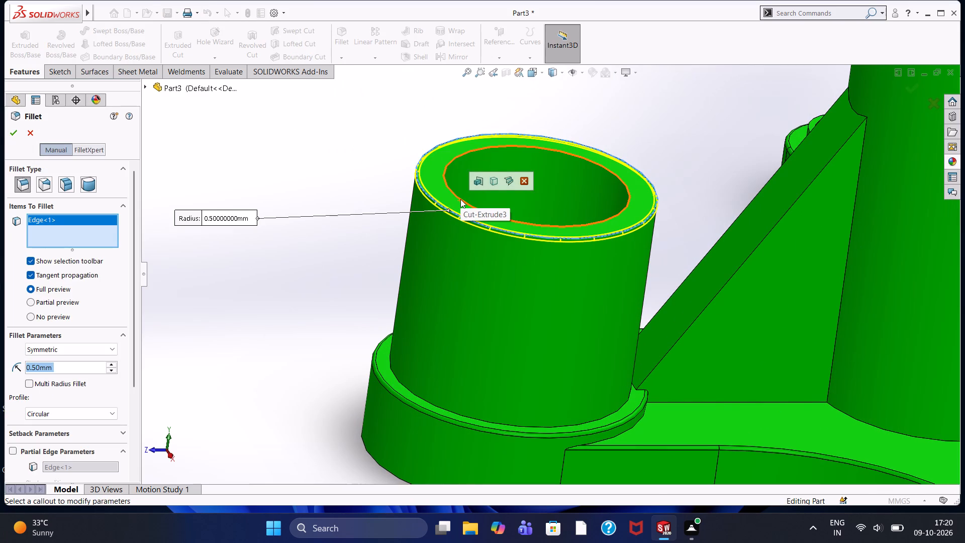
click(15, 137)
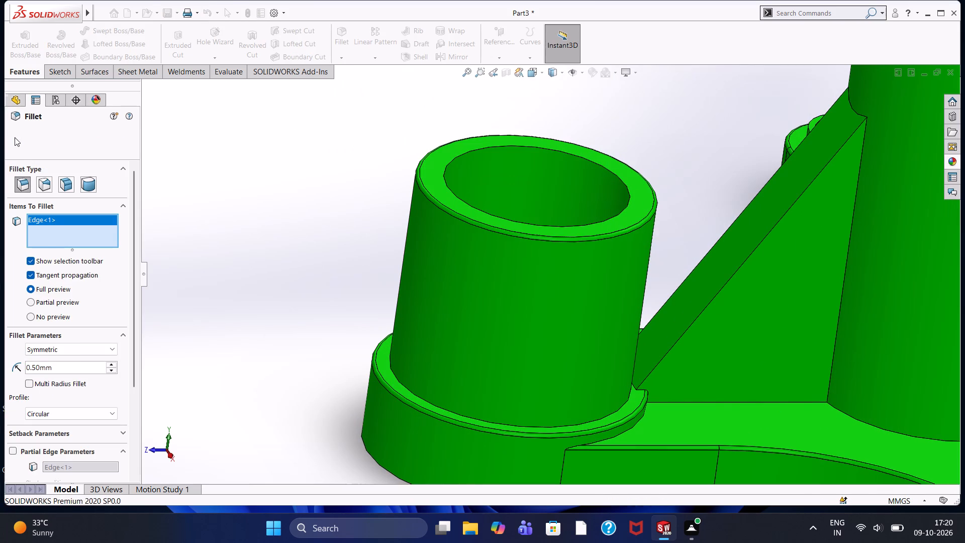
Fillet the top edge of the stem-end cylinder's bore with a 0.5 mm radius.
click(341, 35)
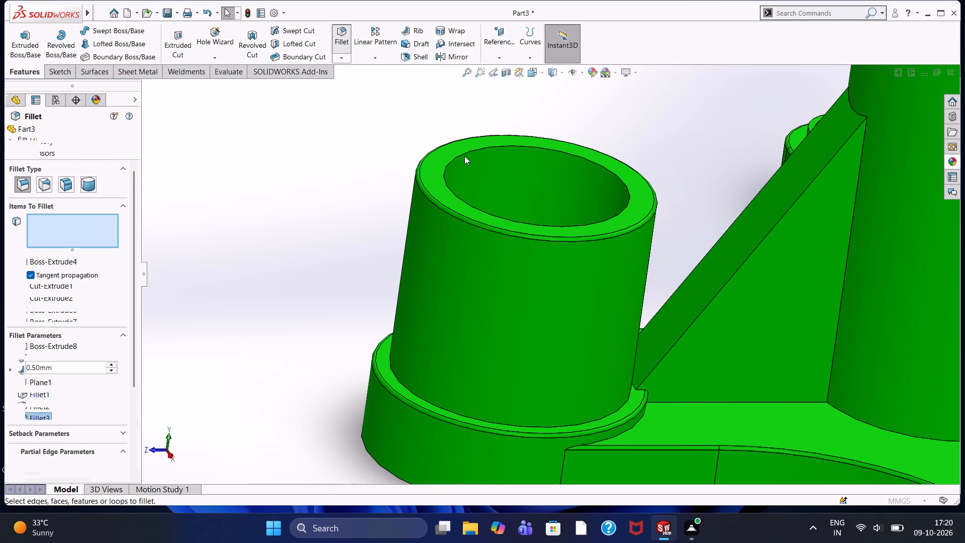
click(463, 152)
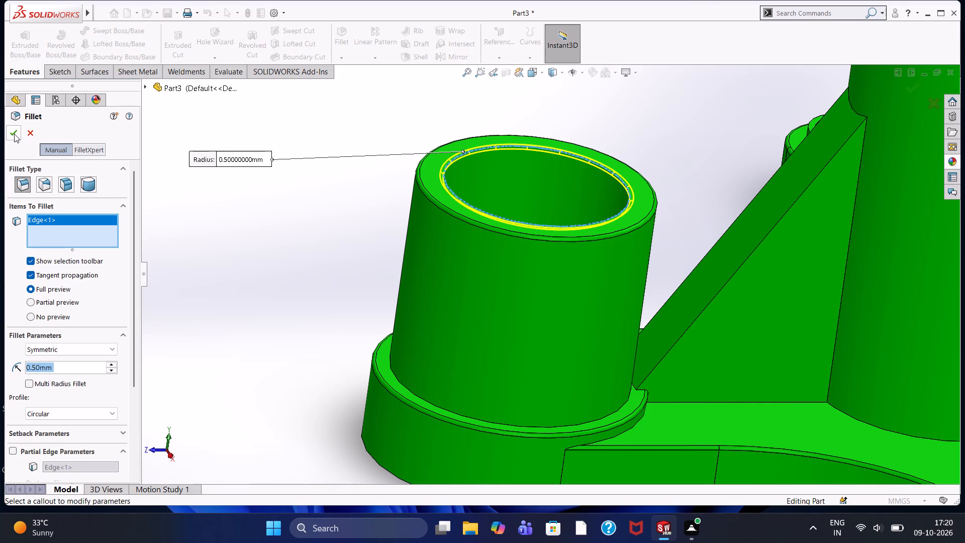
click(14, 134)
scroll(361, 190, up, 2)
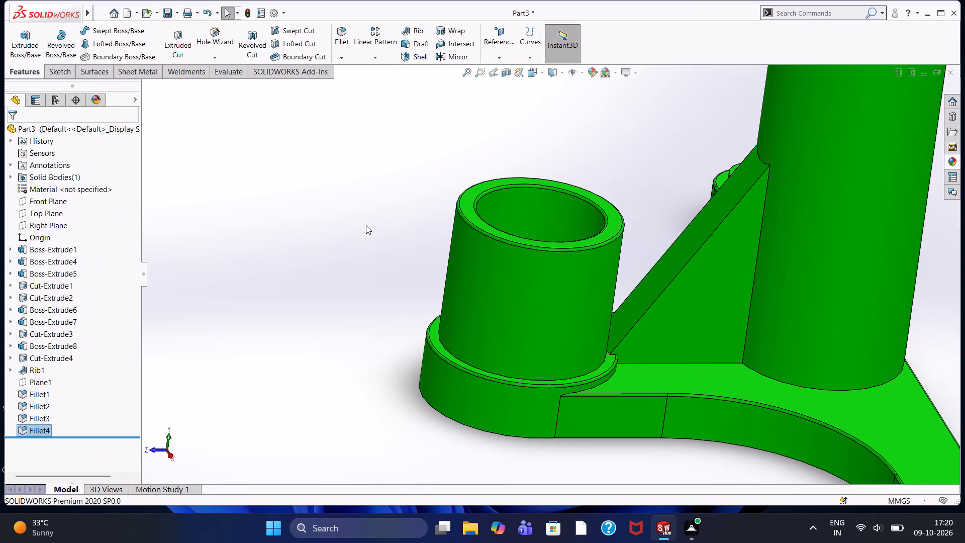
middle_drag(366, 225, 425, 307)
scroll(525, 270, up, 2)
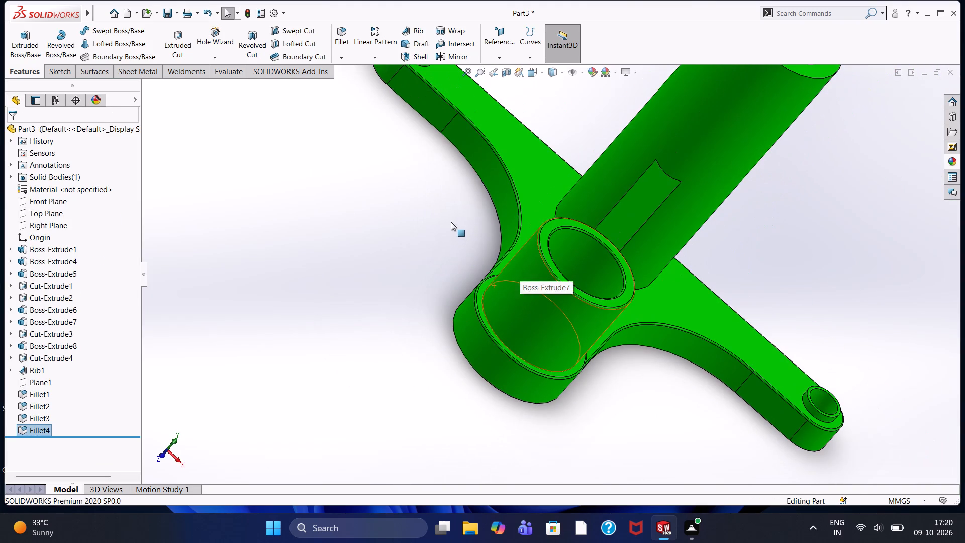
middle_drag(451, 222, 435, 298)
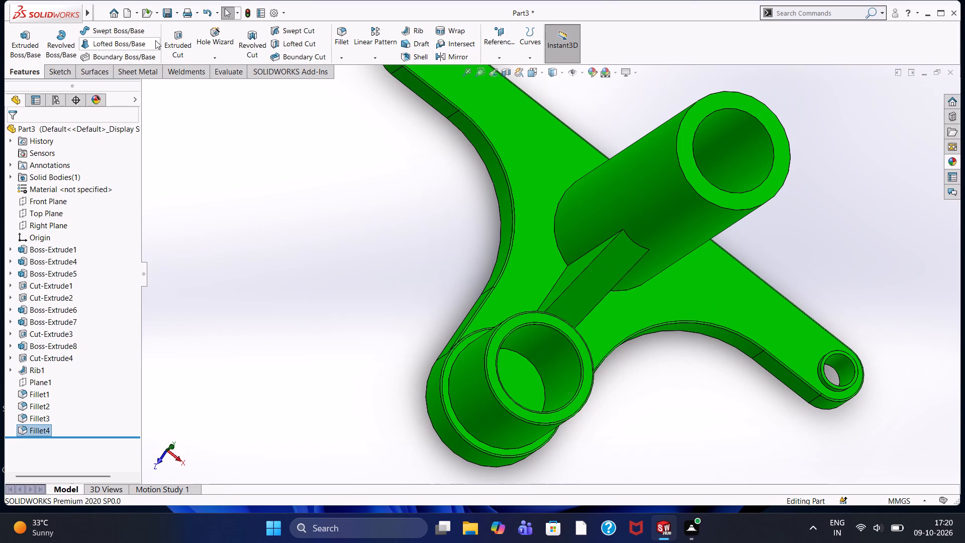
Fillet the outer top rim and the bore's top edge of the tall cylinder with a 0.5 mm radius.
click(340, 32)
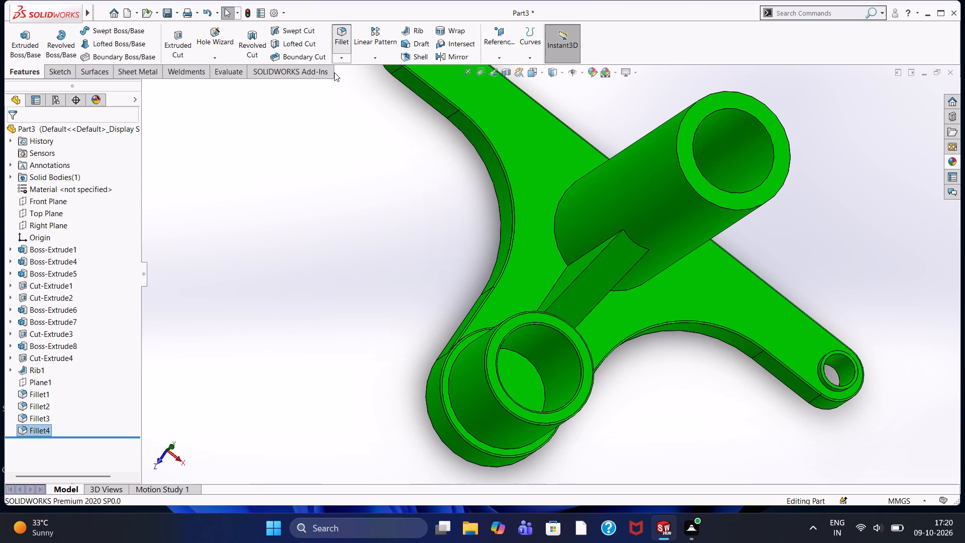
click(703, 199)
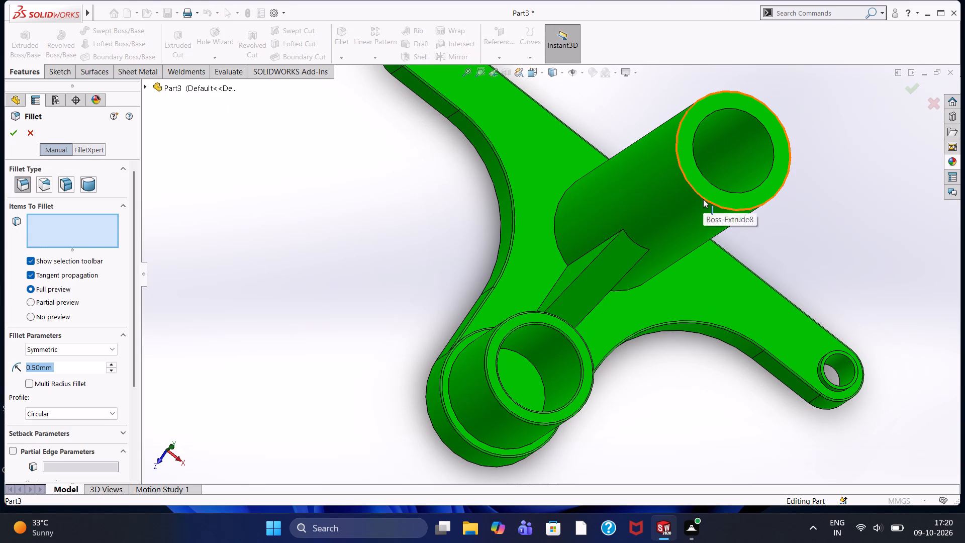
click(694, 157)
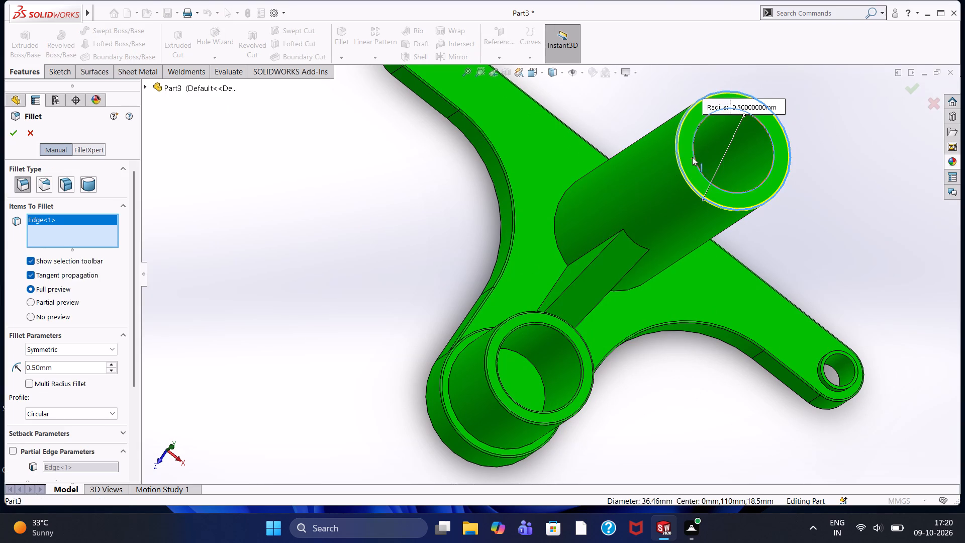
click(14, 133)
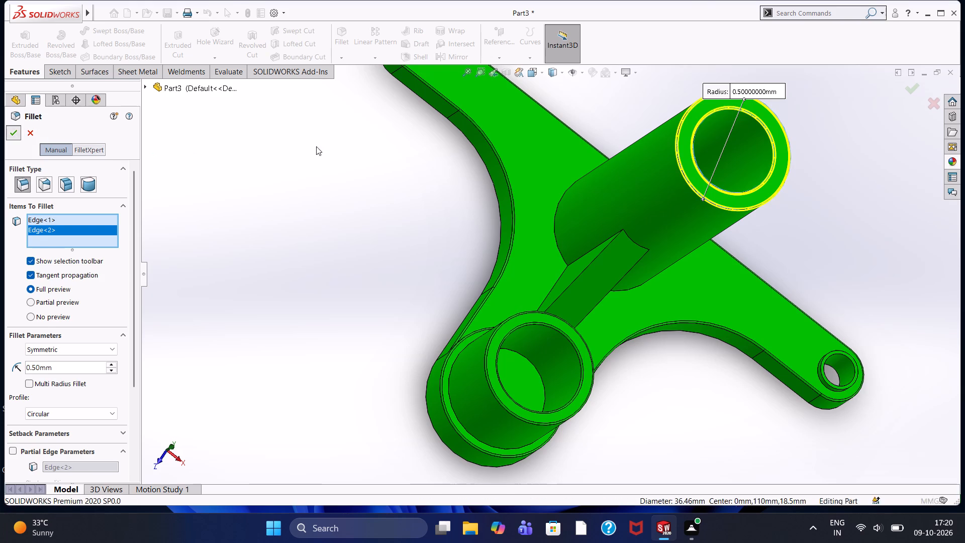
Fillet the rib's two sloped edges and its joints with the plate and the tall cylinder with a 0.5 mm radius.
scroll(442, 180, up, 2)
scroll(496, 128, down, 4)
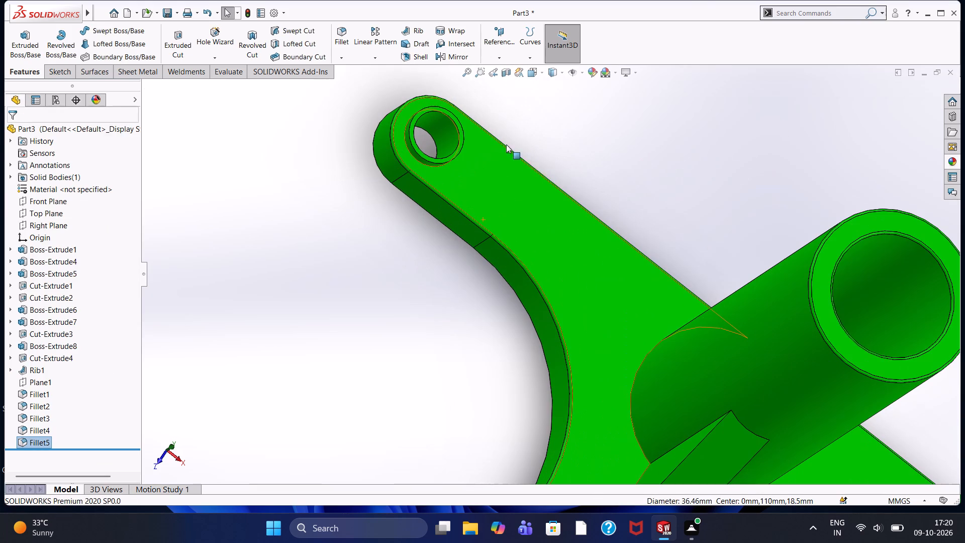
middle_click(557, 104)
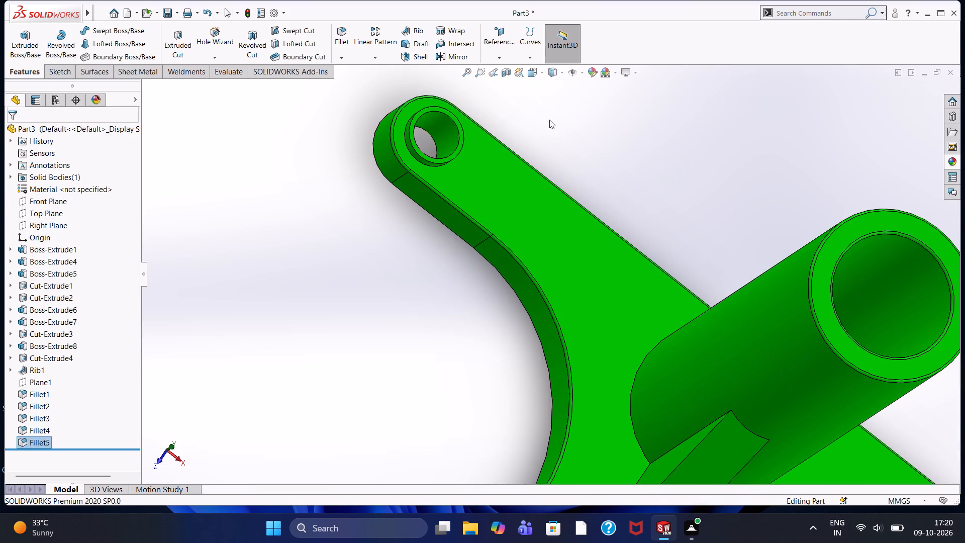
scroll(806, 231, up, 2)
scroll(765, 339, up, 2)
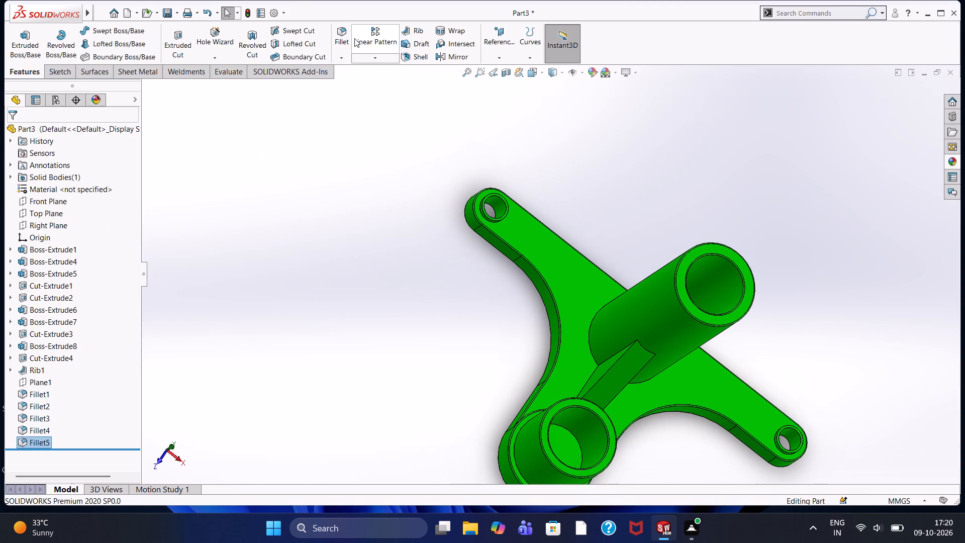
click(346, 33)
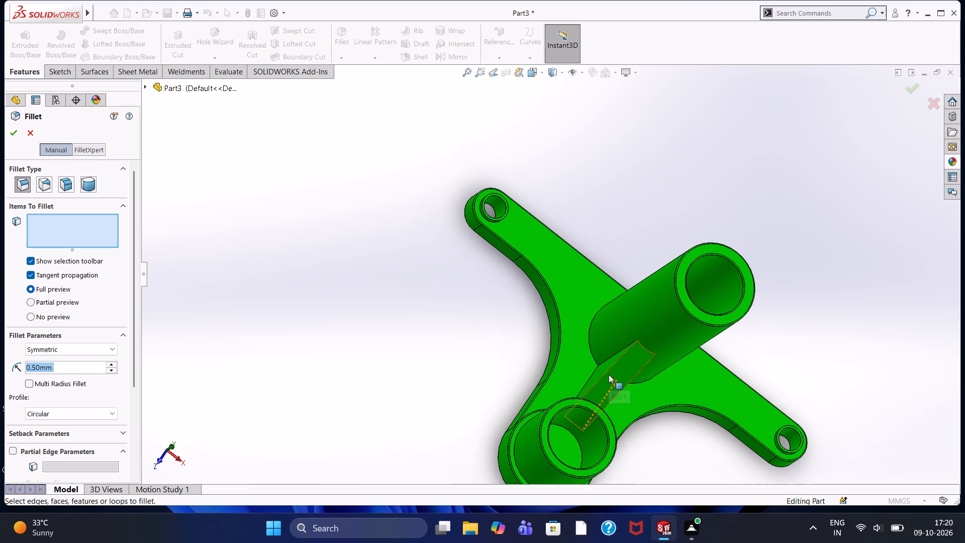
click(610, 369)
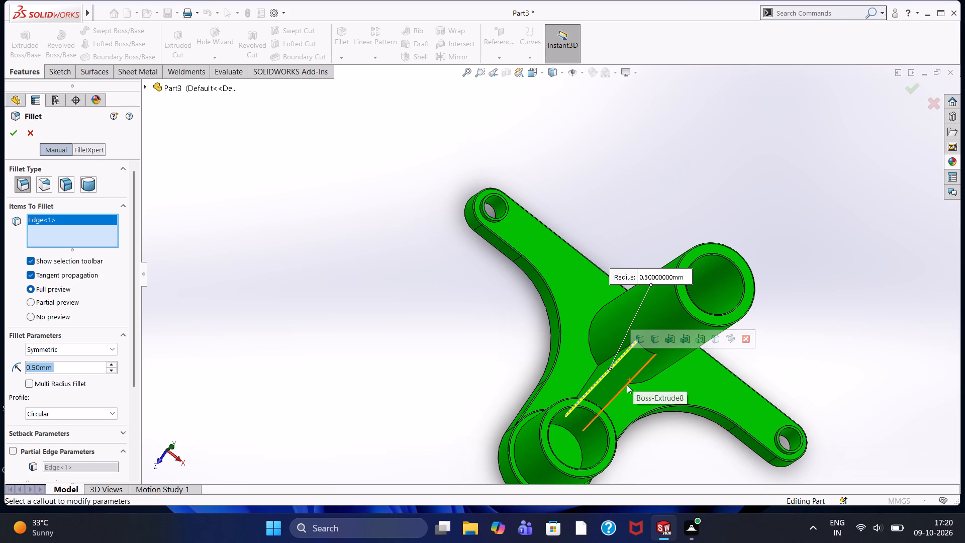
click(624, 387)
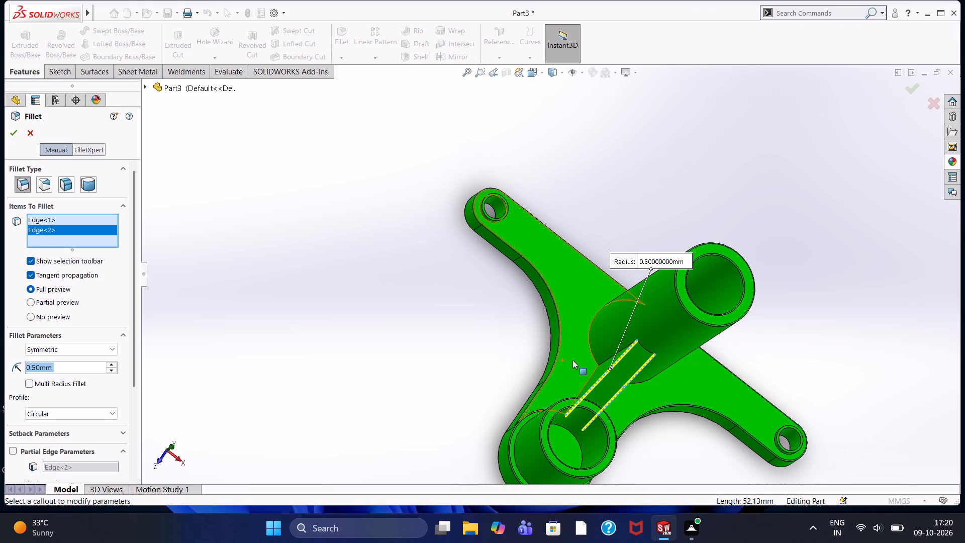
scroll(572, 360, down, 2)
middle_drag(390, 321, 421, 366)
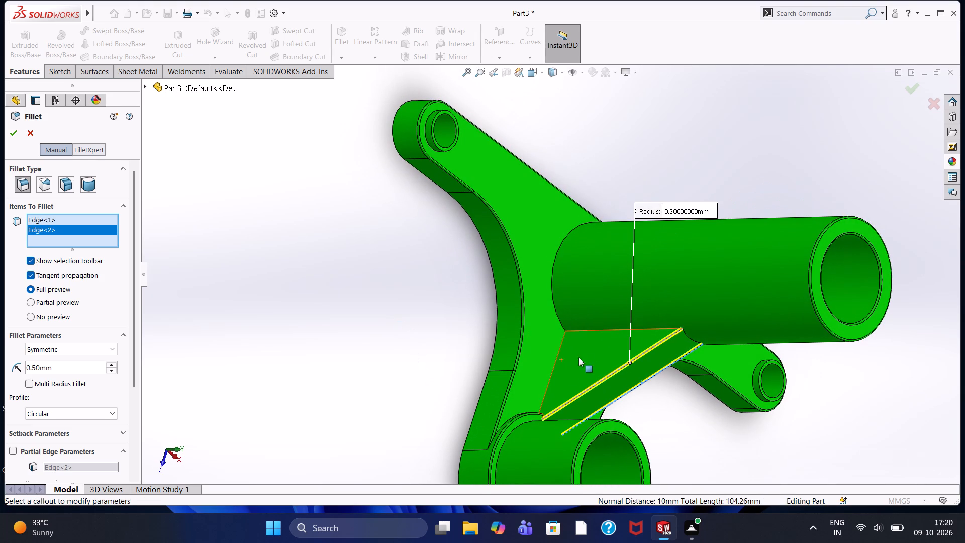
click(553, 368)
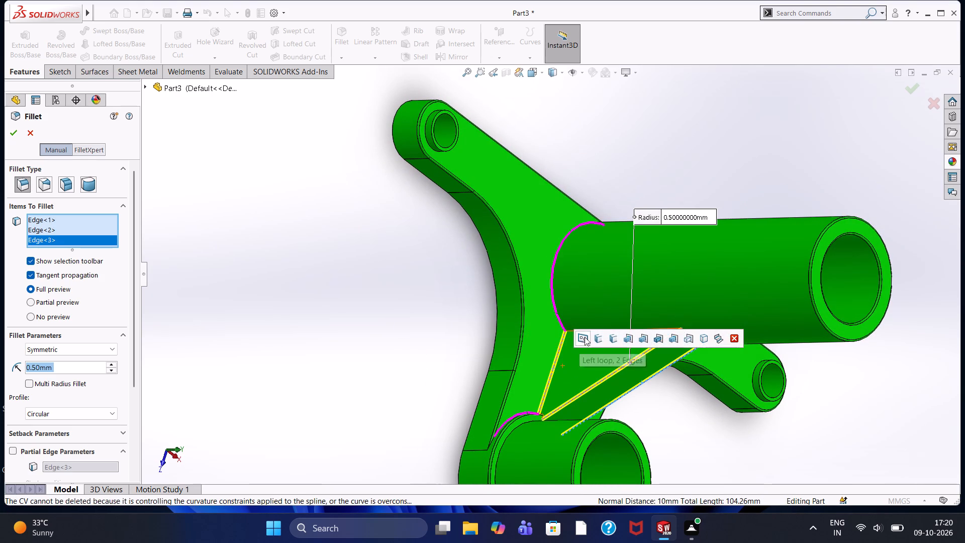
click(595, 329)
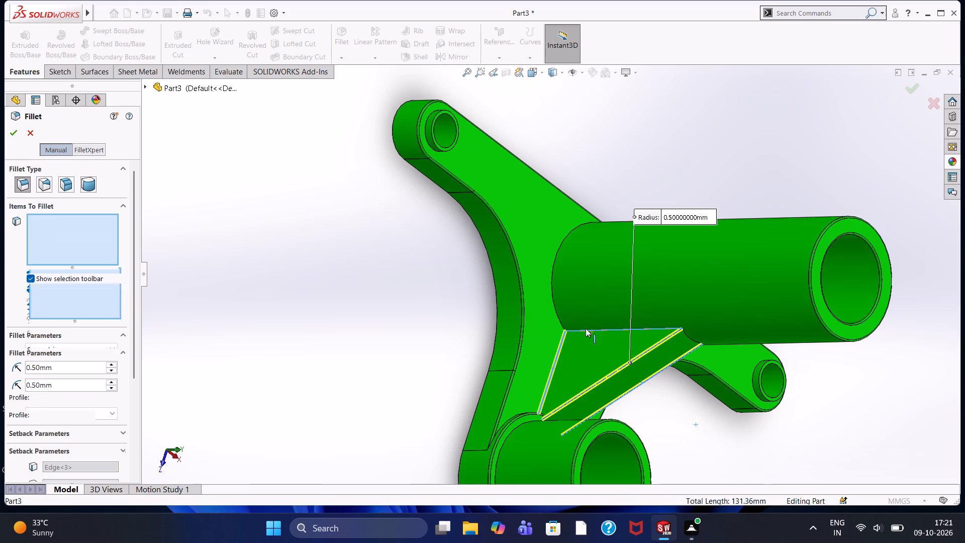
middle_drag(457, 326, 376, 225)
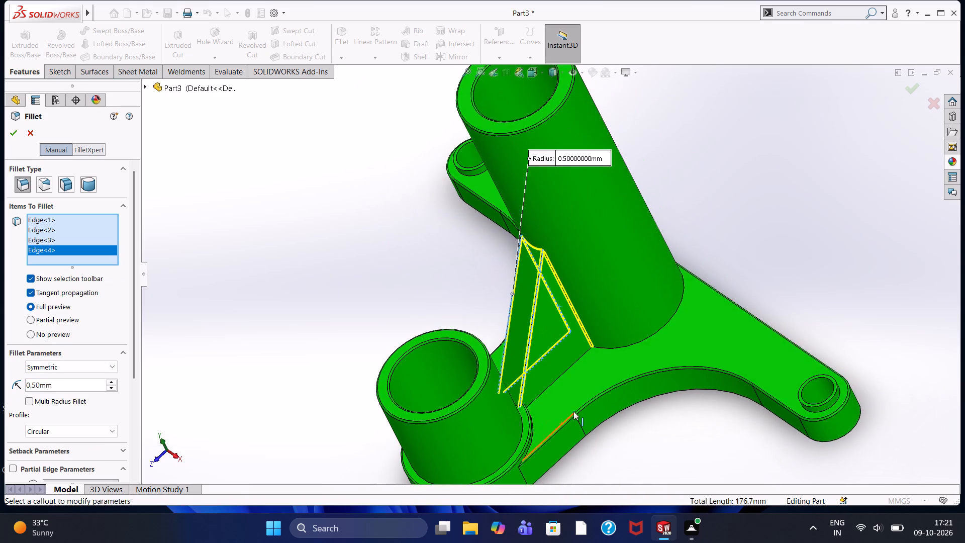
click(561, 375)
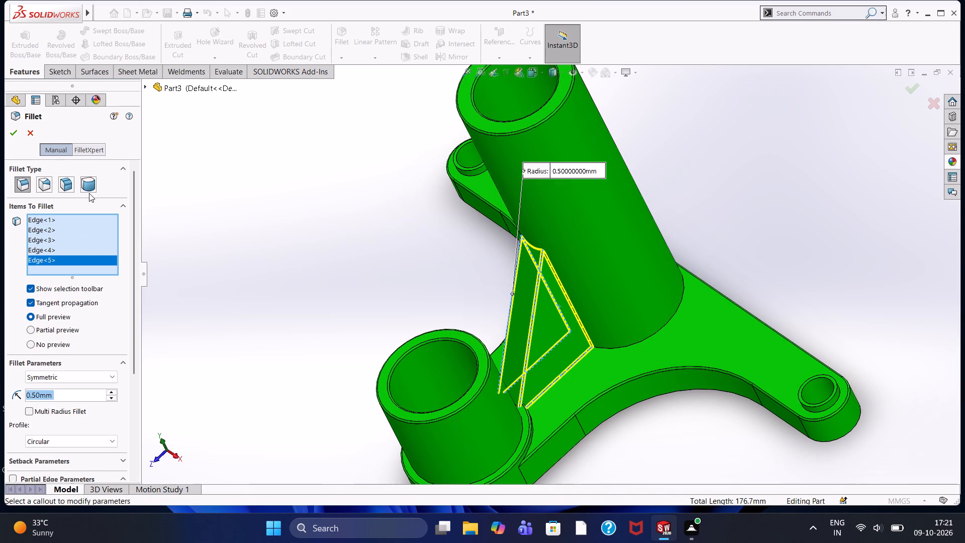
click(10, 131)
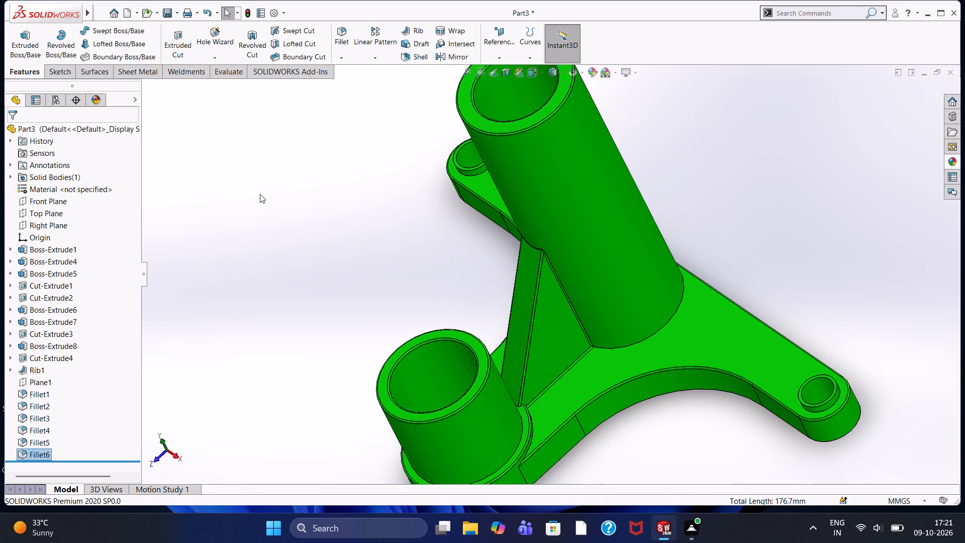
click(260, 194)
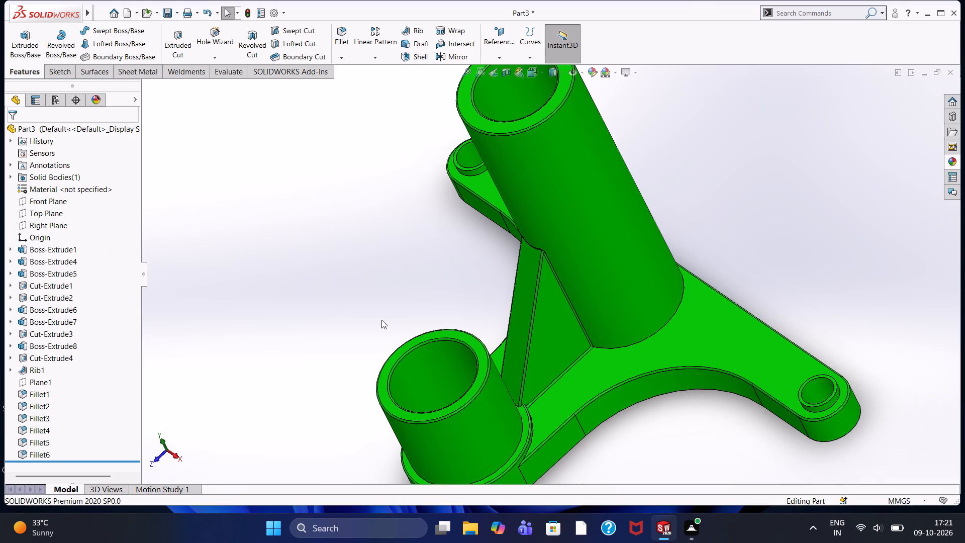
Examine the filleted bracket as a whole, including the rib, both bored cylinders and the ringed arm holes.
scroll(608, 332, down, 2)
scroll(611, 323, up, 2)
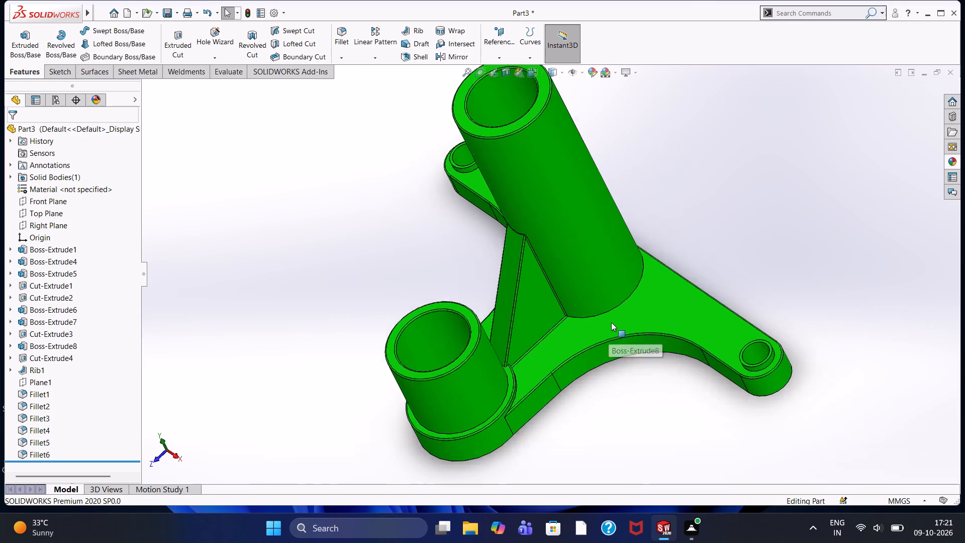
scroll(611, 322, up, 2)
scroll(645, 365, up, 2)
scroll(613, 352, down, 3)
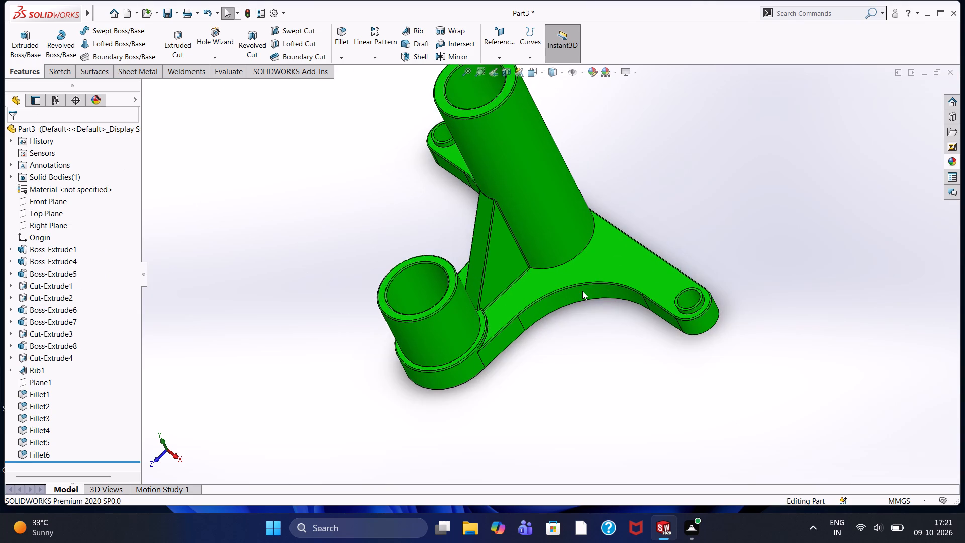
scroll(582, 291, down, 2)
scroll(582, 291, up, 6)
scroll(514, 201, down, 4)
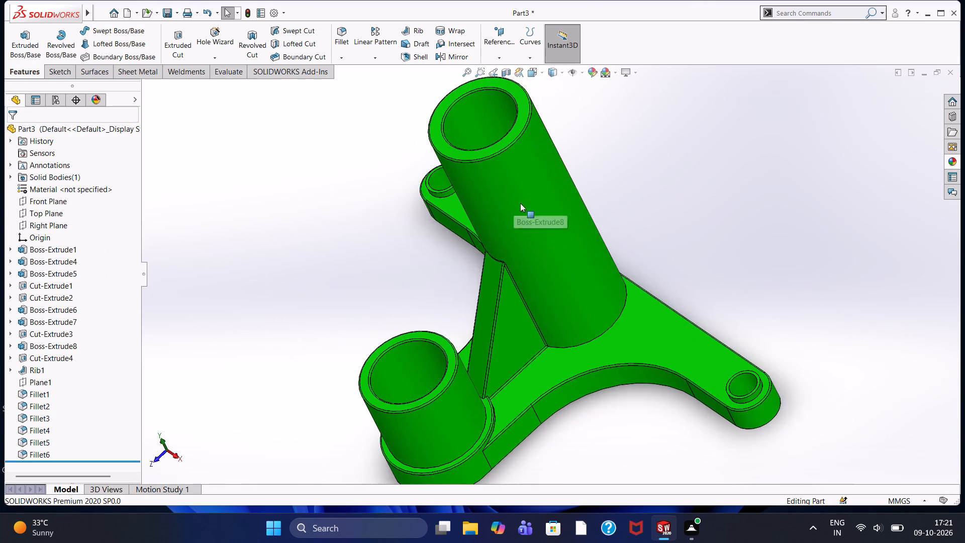
scroll(529, 204, up, 2)
middle_drag(677, 204, 683, 164)
scroll(657, 177, down, 2)
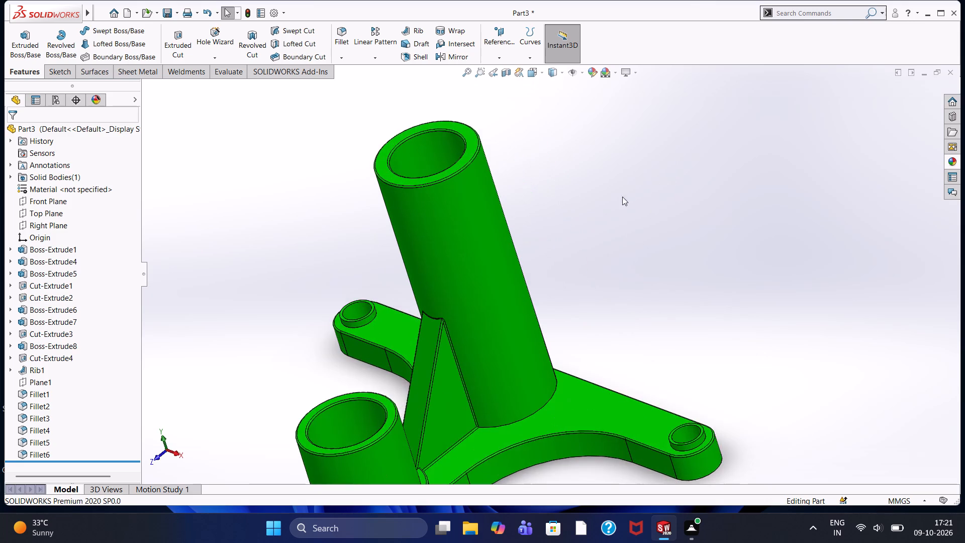
scroll(569, 224, up, 2)
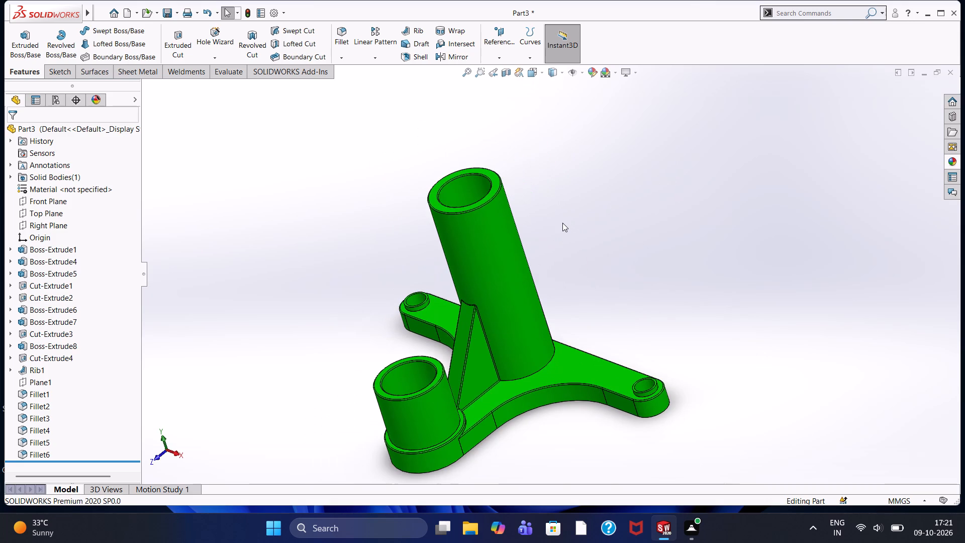
scroll(513, 287, down, 2)
scroll(515, 297, up, 1)
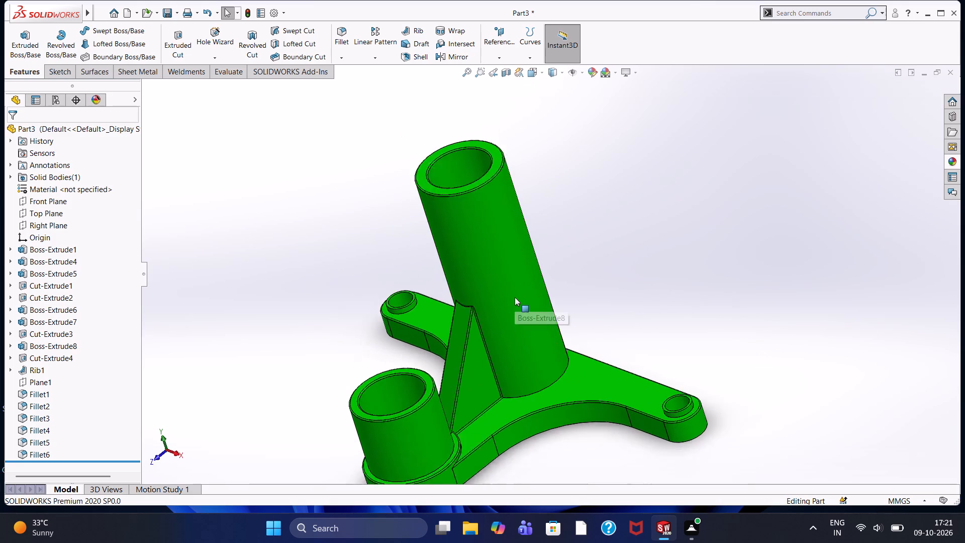
scroll(515, 297, up, 1)
scroll(502, 314, down, 2)
scroll(507, 316, up, 2)
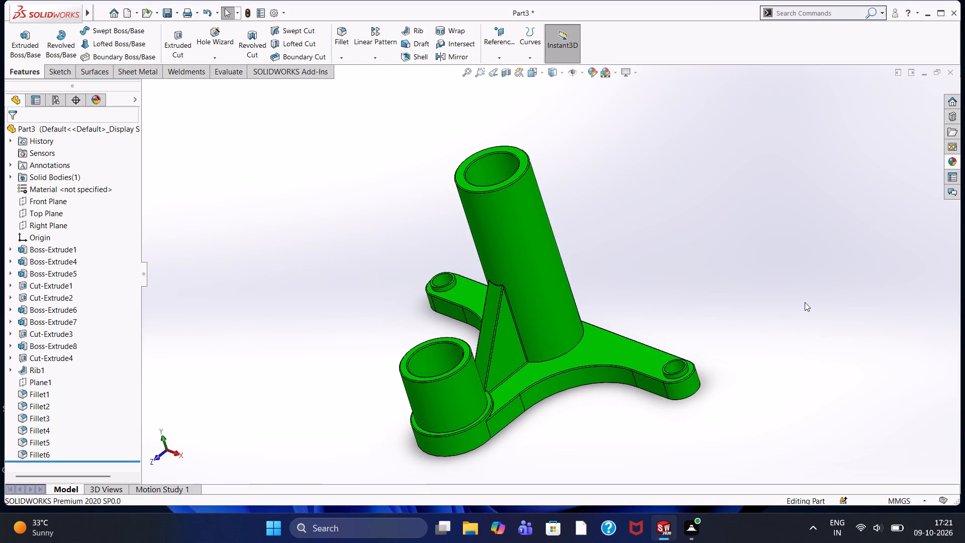
Start saving the part to the Desktop folder, clear the default file name and try to paste a copied name before the extension.
key(ctrl+s)
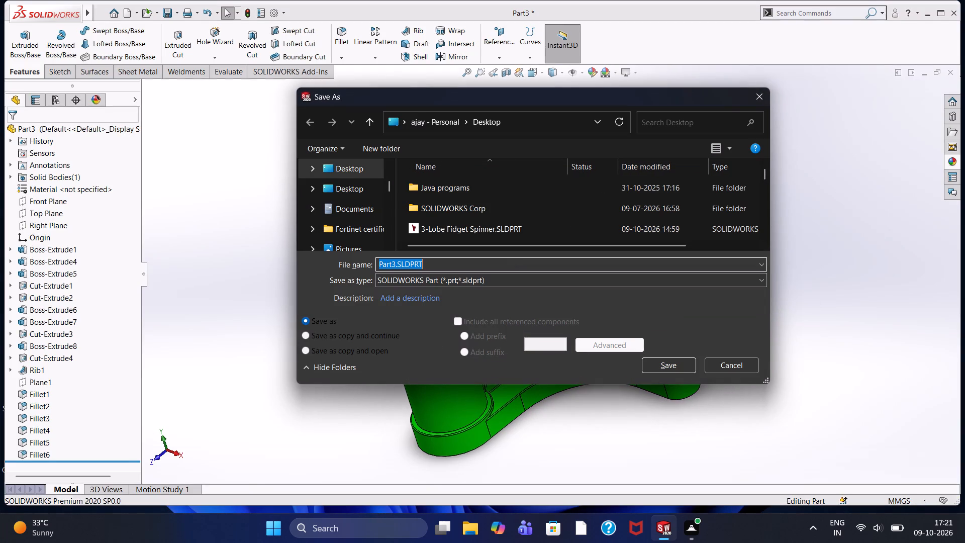
drag(397, 263, 141, 263)
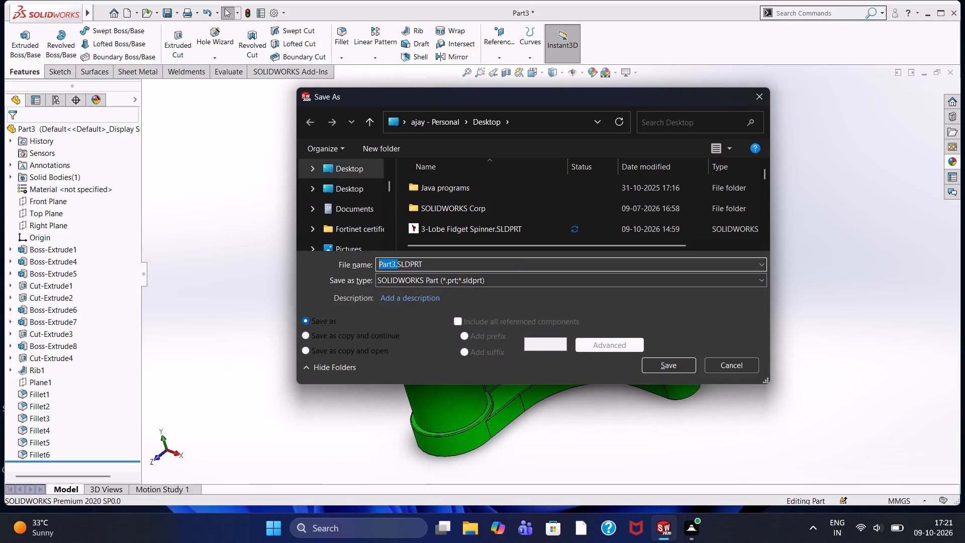
drag(141, 263, 125, 262)
key(BackSpace)
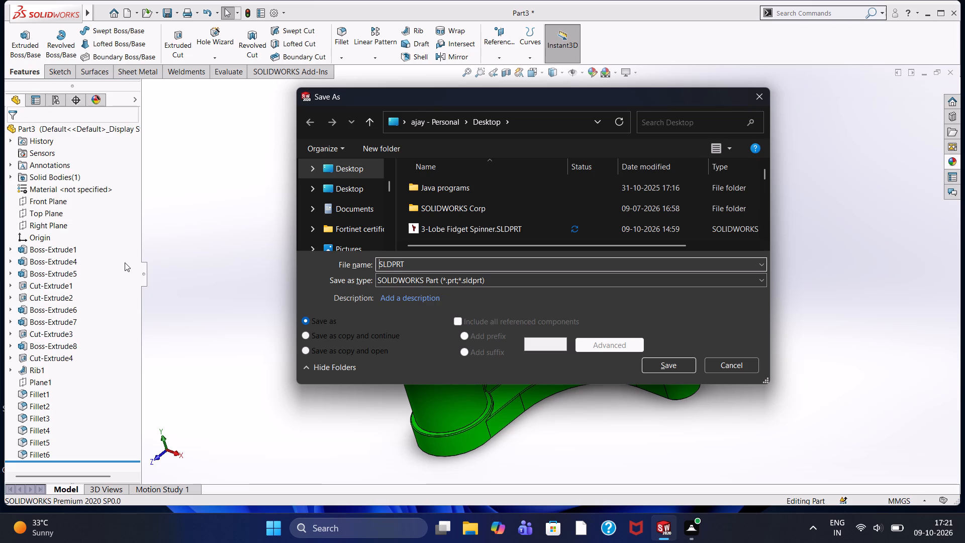
key(ctrl+v)
key(ctrl+v)
key(ctrl+v)
key(ctrl+v)
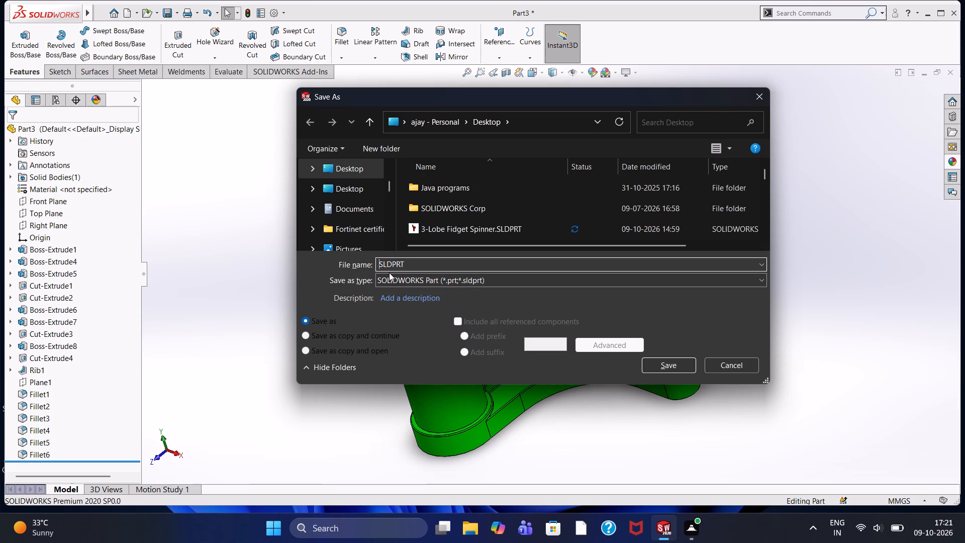
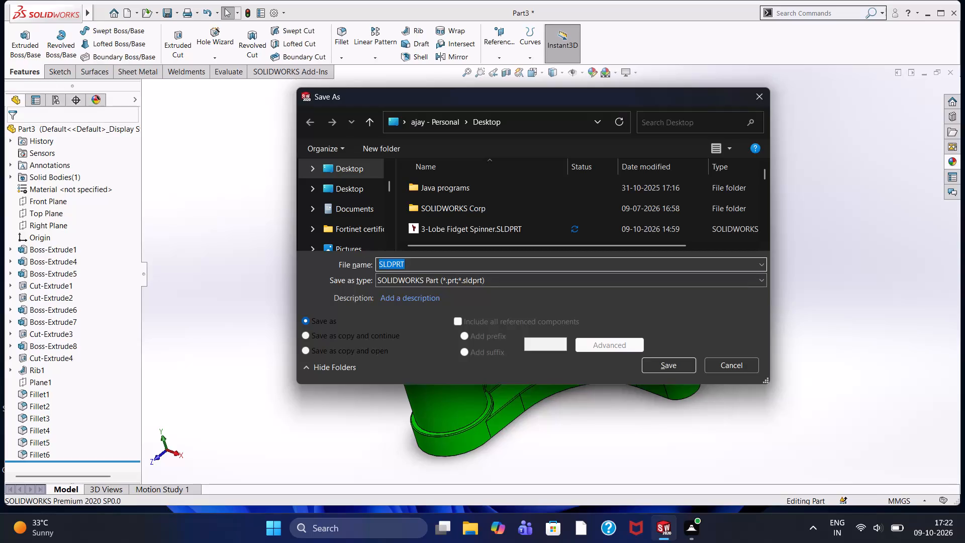
Name the part file "Tripod Mounting Bracket with Dual Cylindrical Bosses.SLDPRT" and save it to the Desktop folder.
click(379, 261)
key(ctrl+v)
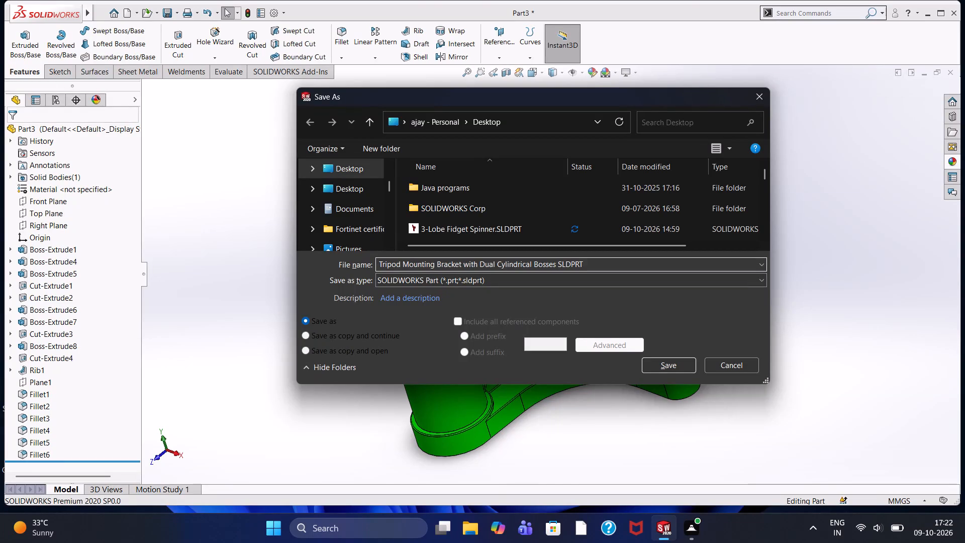
key(period)
click(681, 366)
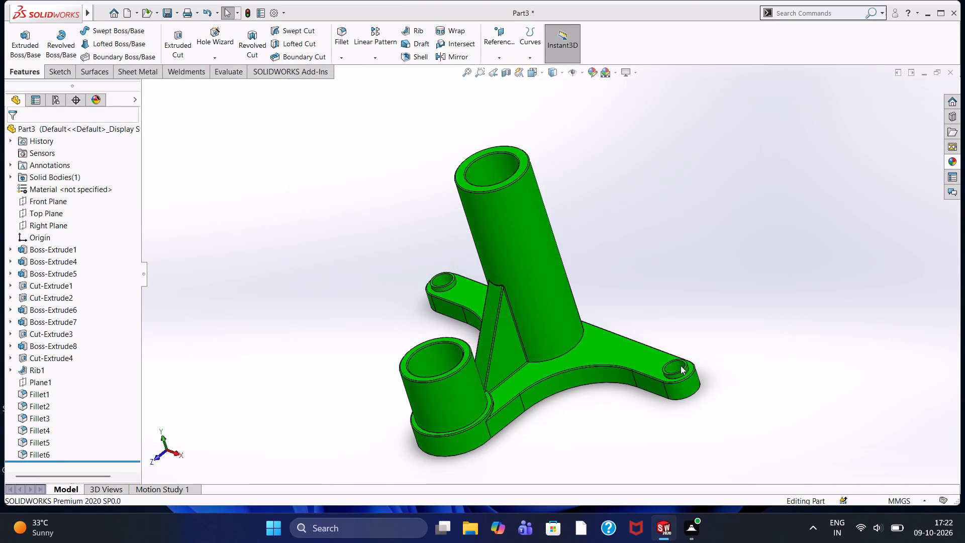